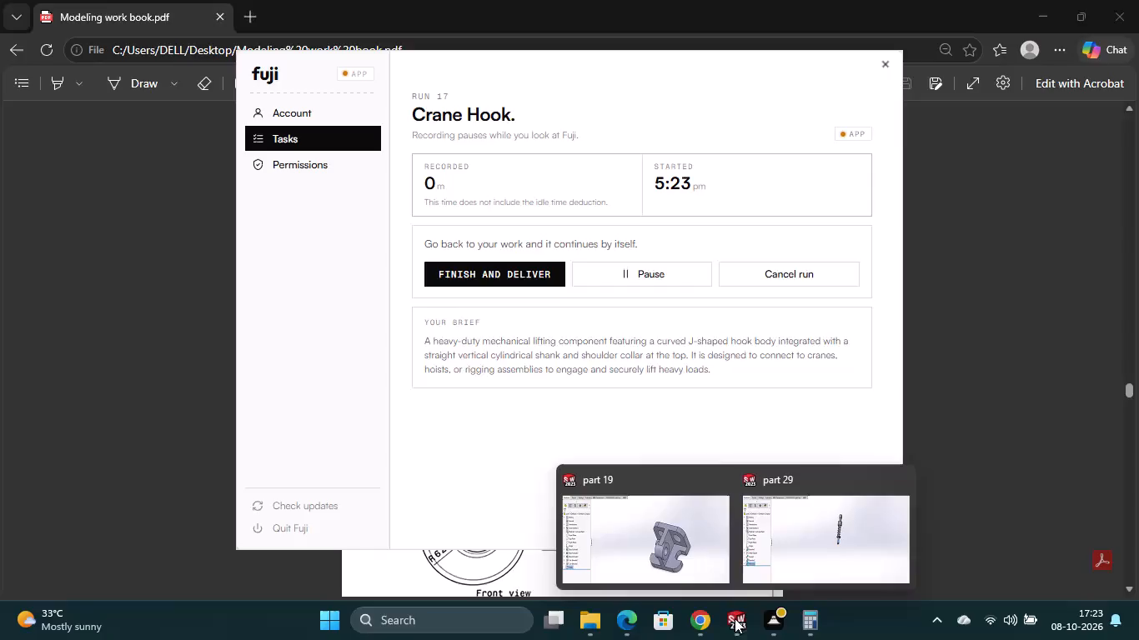
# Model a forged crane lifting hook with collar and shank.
# Switch to SOLIDWORKS and create a new part document.
pyautogui.click(757, 558)
pyautogui.click(168, 10)
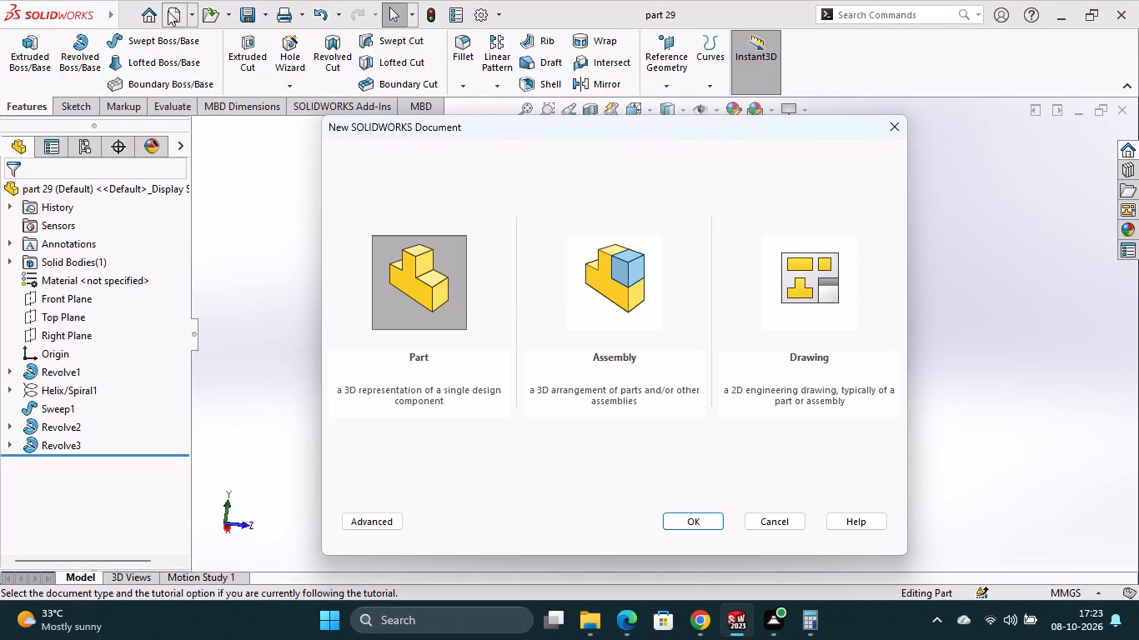
pyautogui.click(703, 525)
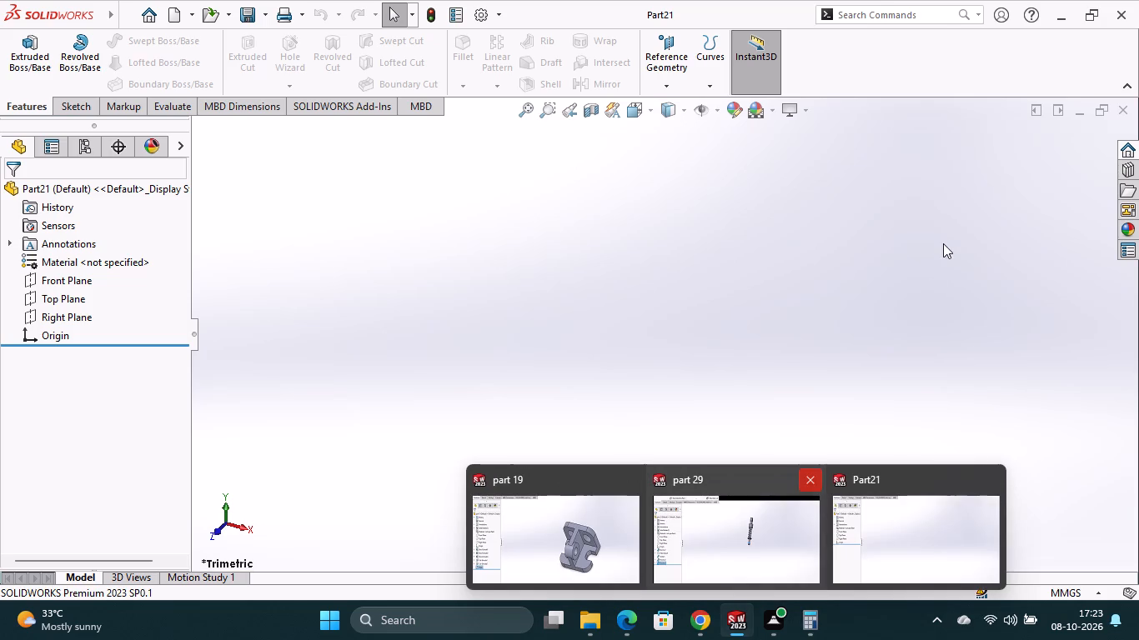
# Check the crane hook drawing in the PDF work book, and open a sketch on the Front Plane of the new part.
pyautogui.click(1091, 15)
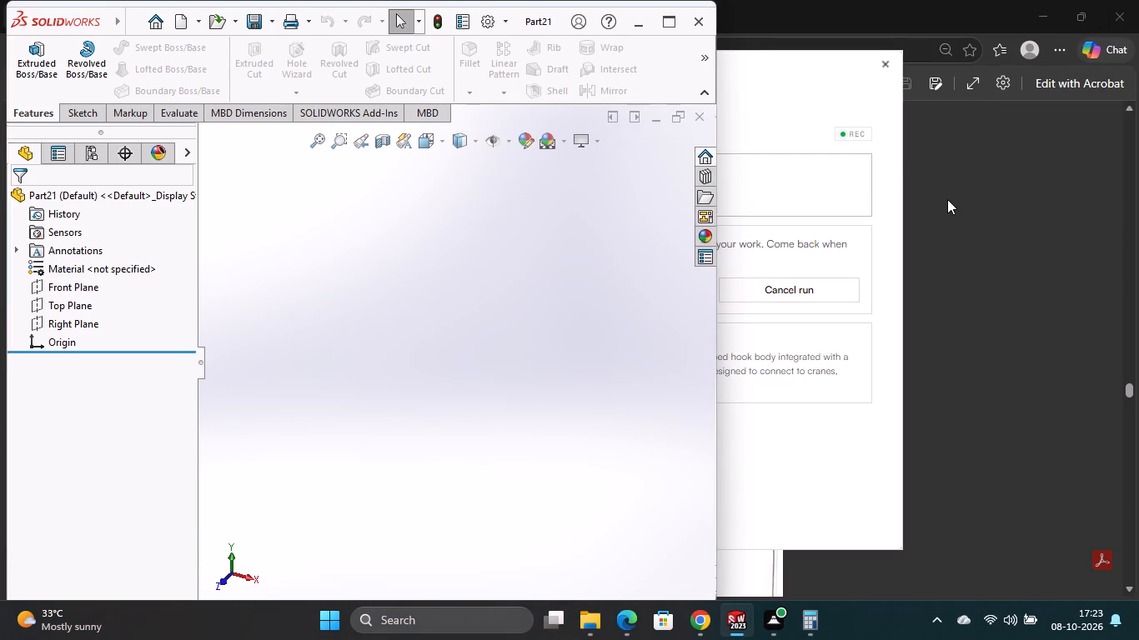
pyautogui.click(947, 199)
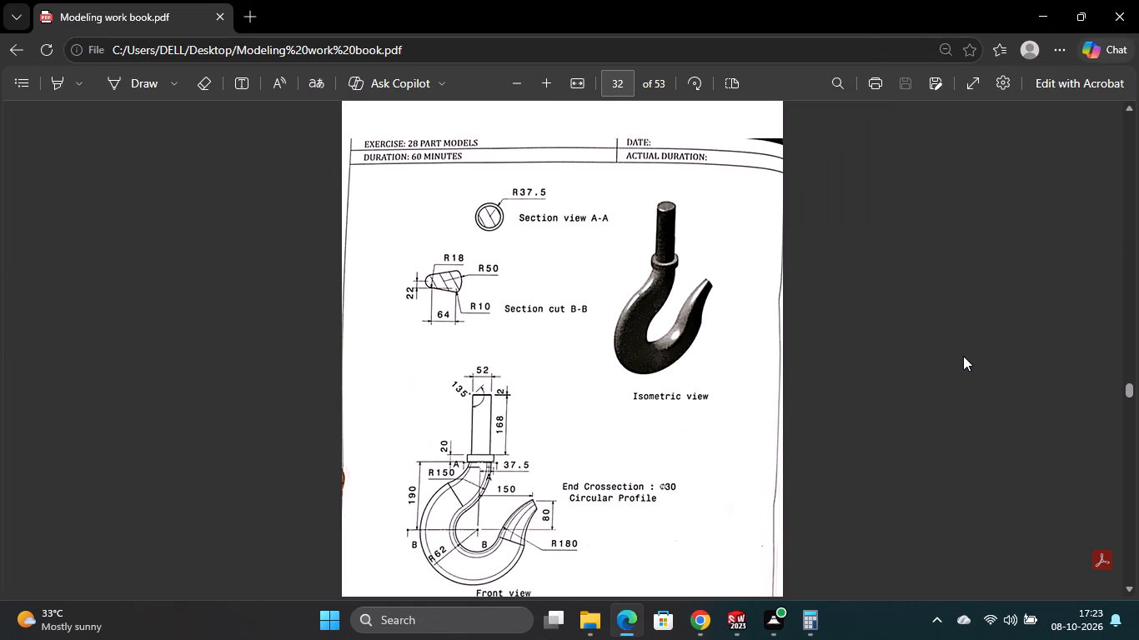
pyautogui.hotkey('alt', 'Tab')
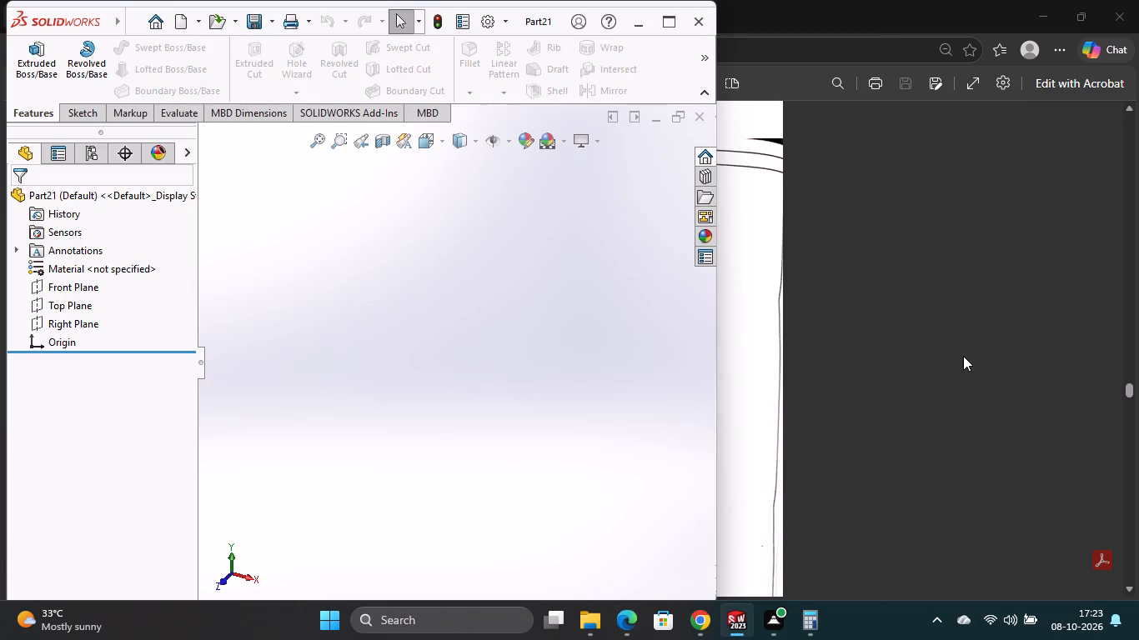
pyautogui.click(671, 19)
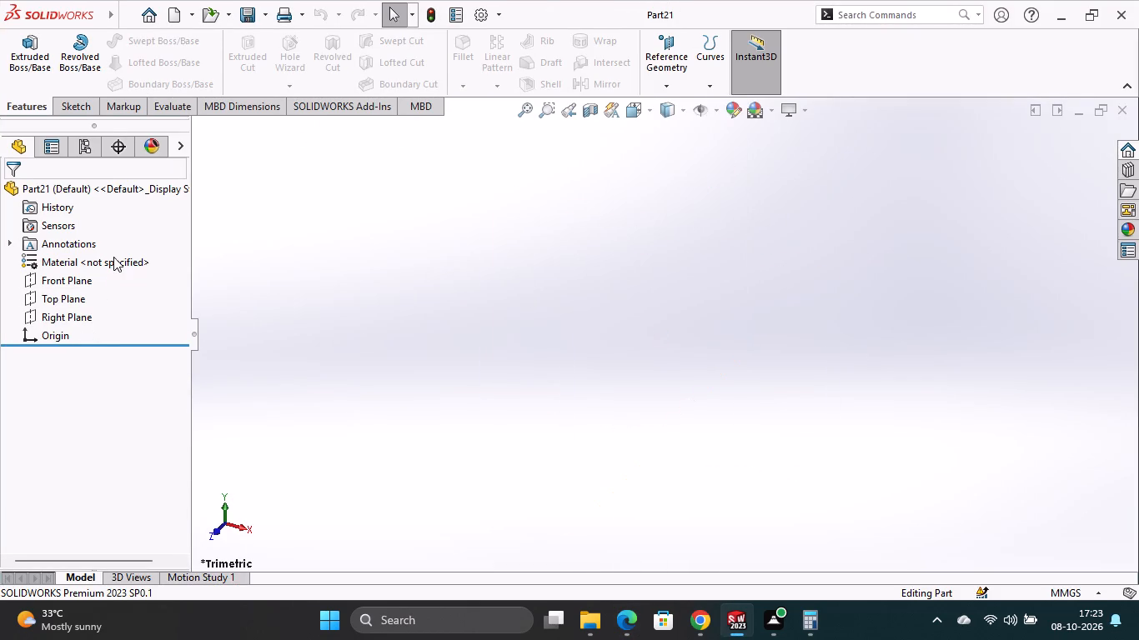
pyautogui.click(72, 279)
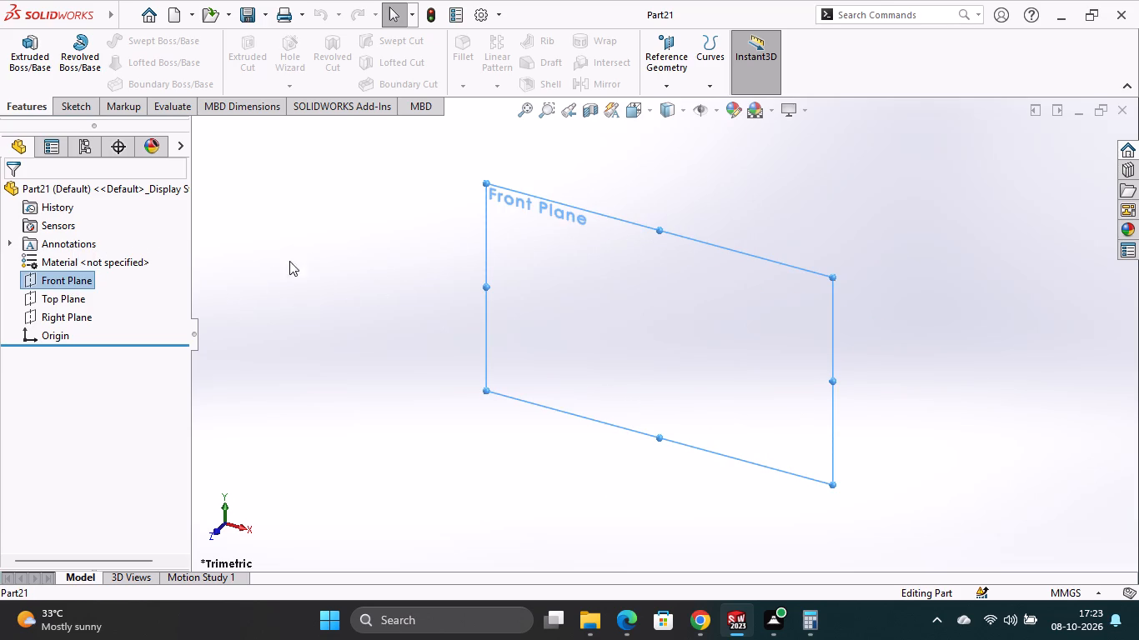
pyautogui.rightClick(64, 285)
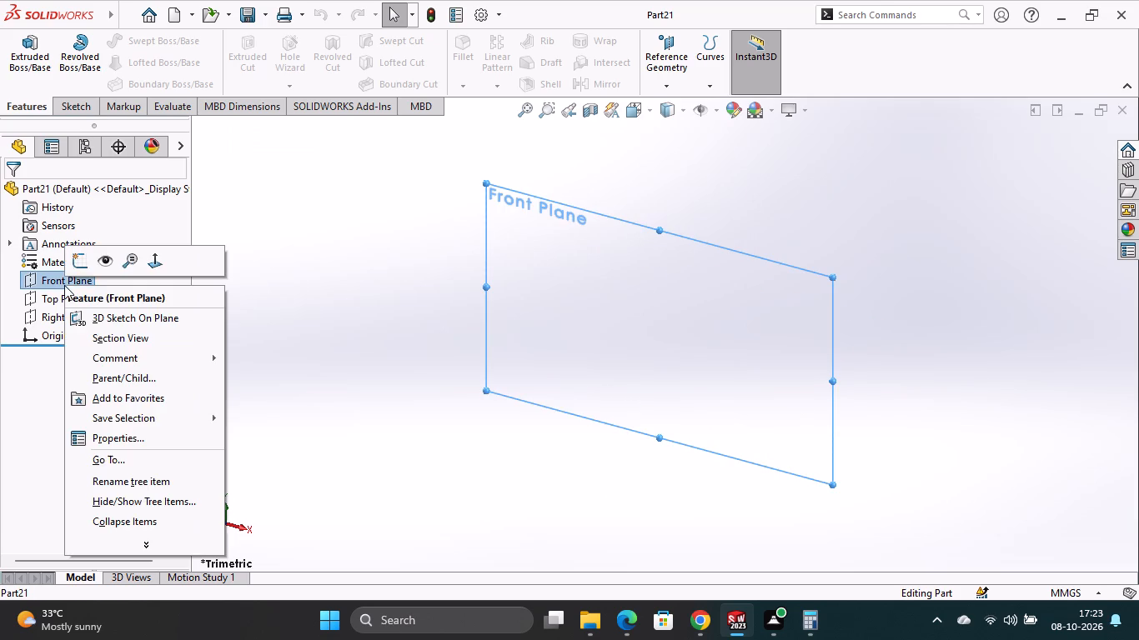
pyautogui.click(83, 260)
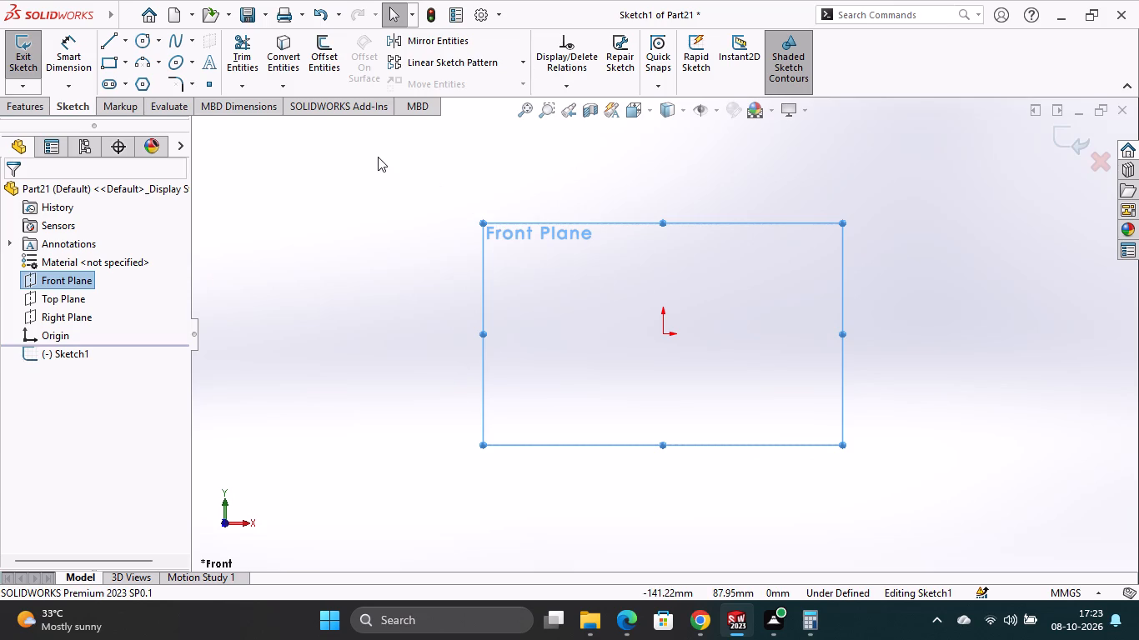
# Sketch a horizontal centerline about 154 mm long passing through the origin.
pyautogui.click(130, 47)
pyautogui.click(168, 87)
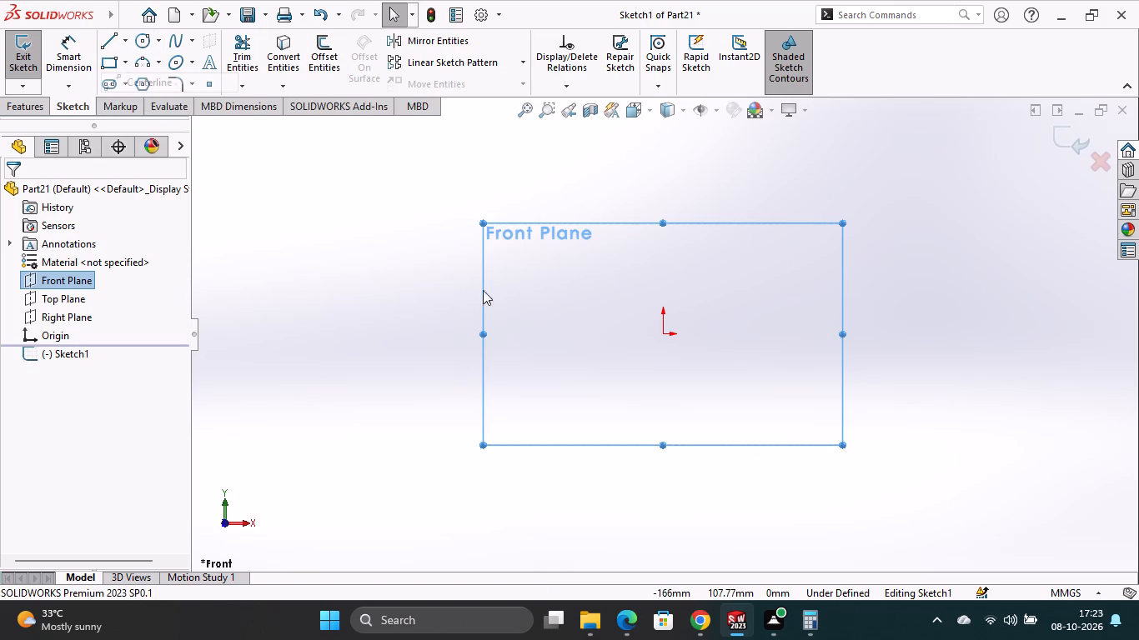
pyautogui.click(540, 337)
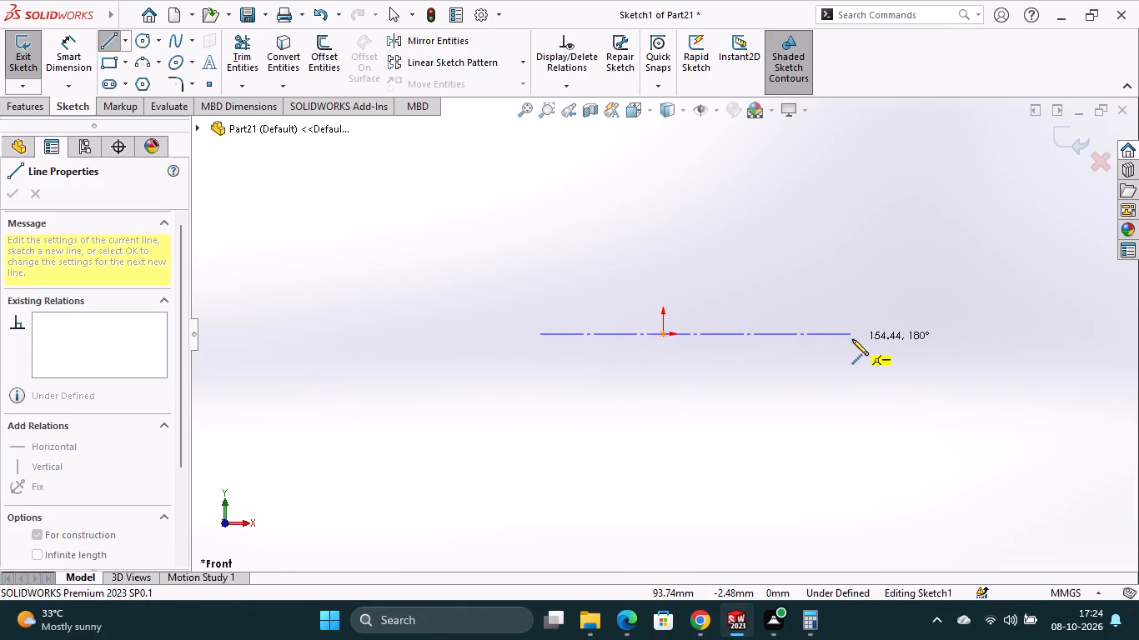
pyautogui.click(852, 339)
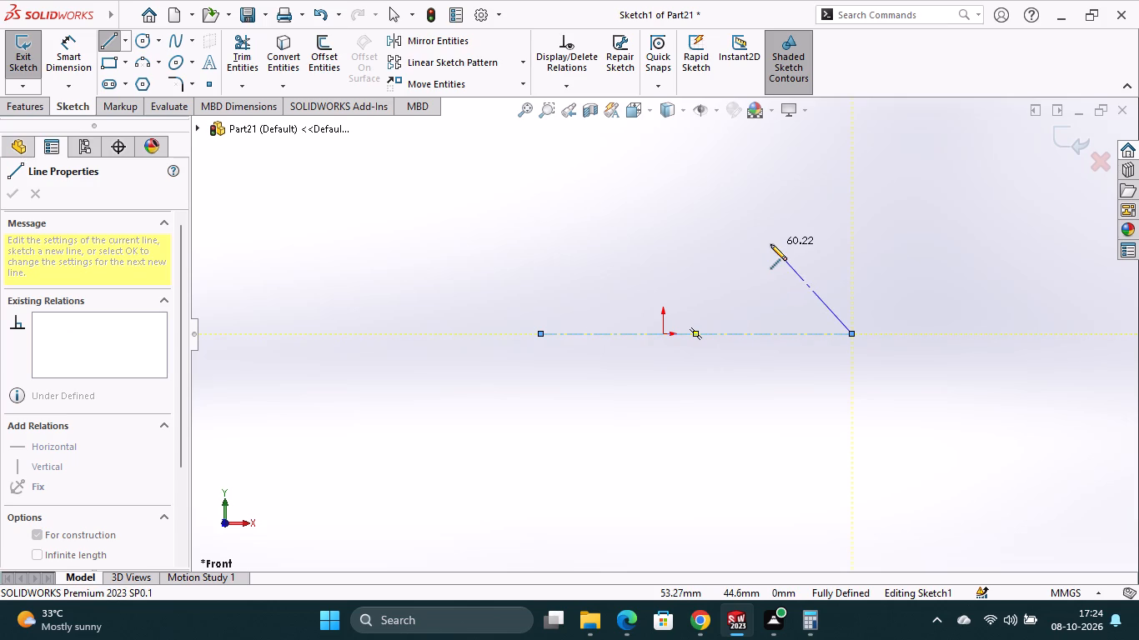
pyautogui.press('Escape')
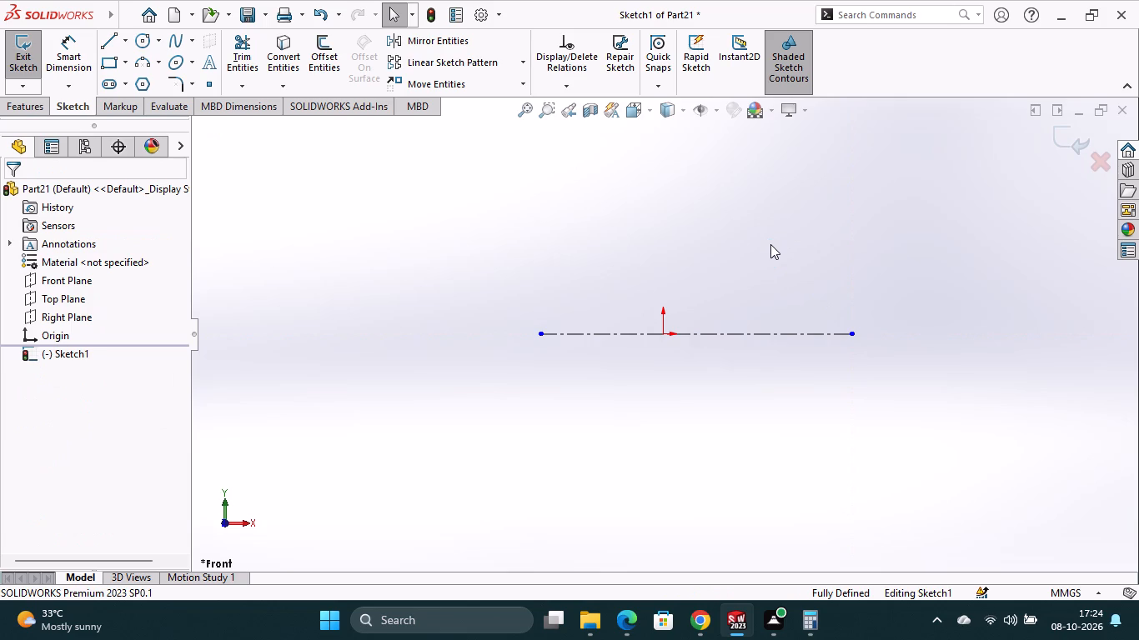
# Sketch a vertical centerline about 225 mm long through the origin, extending further below it than above.
pyautogui.scroll(3, 770, 244)
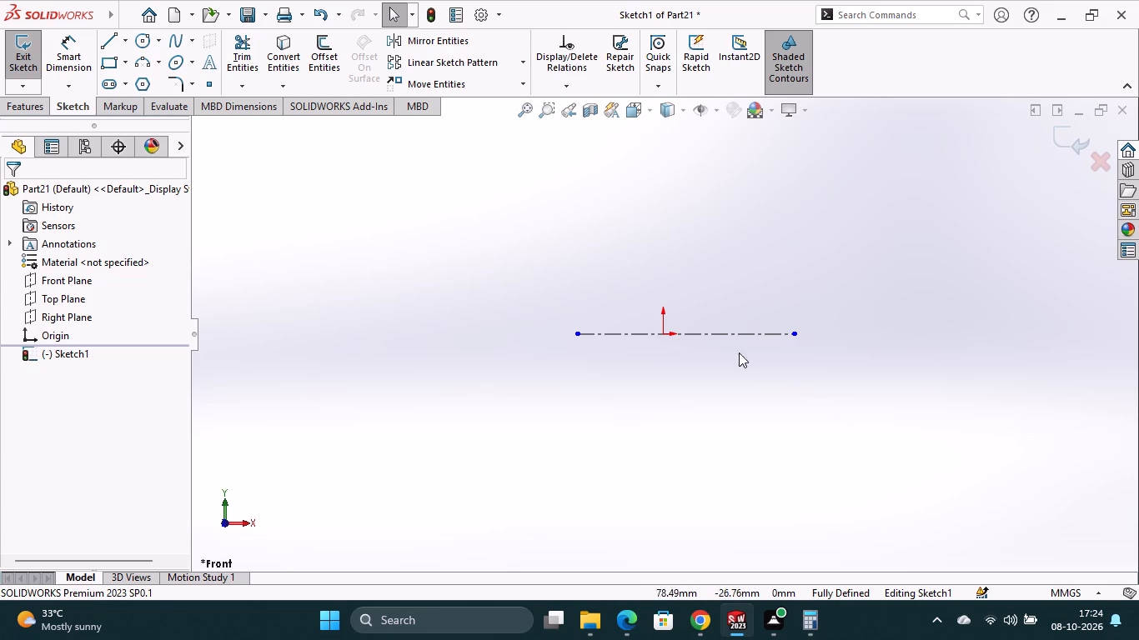
pyautogui.click(127, 42)
pyautogui.click(134, 82)
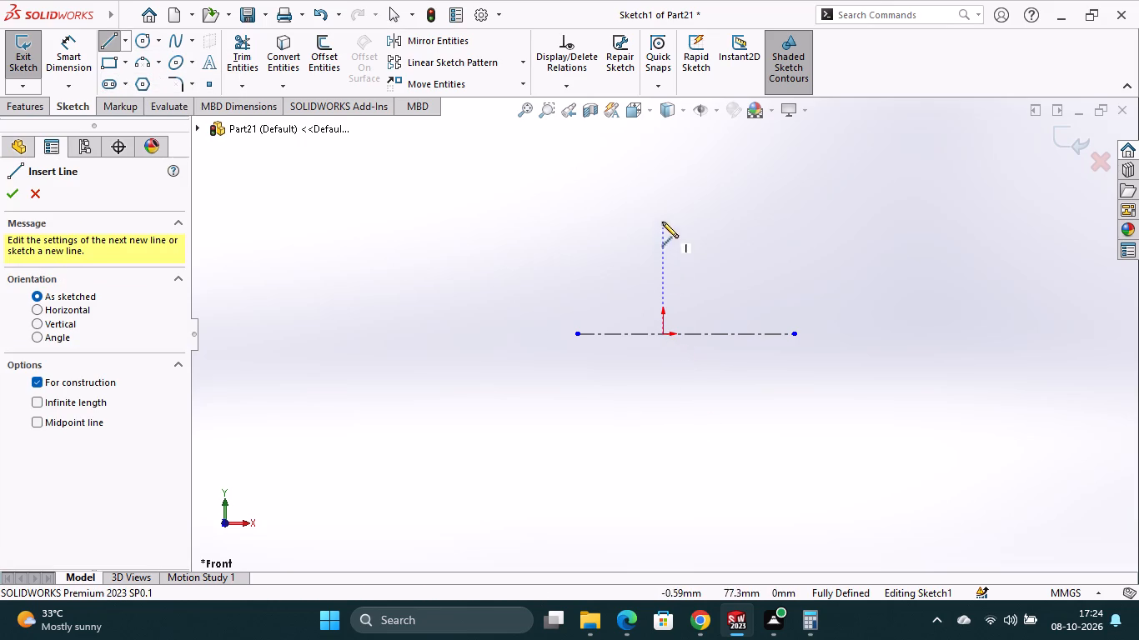
pyautogui.click(665, 196)
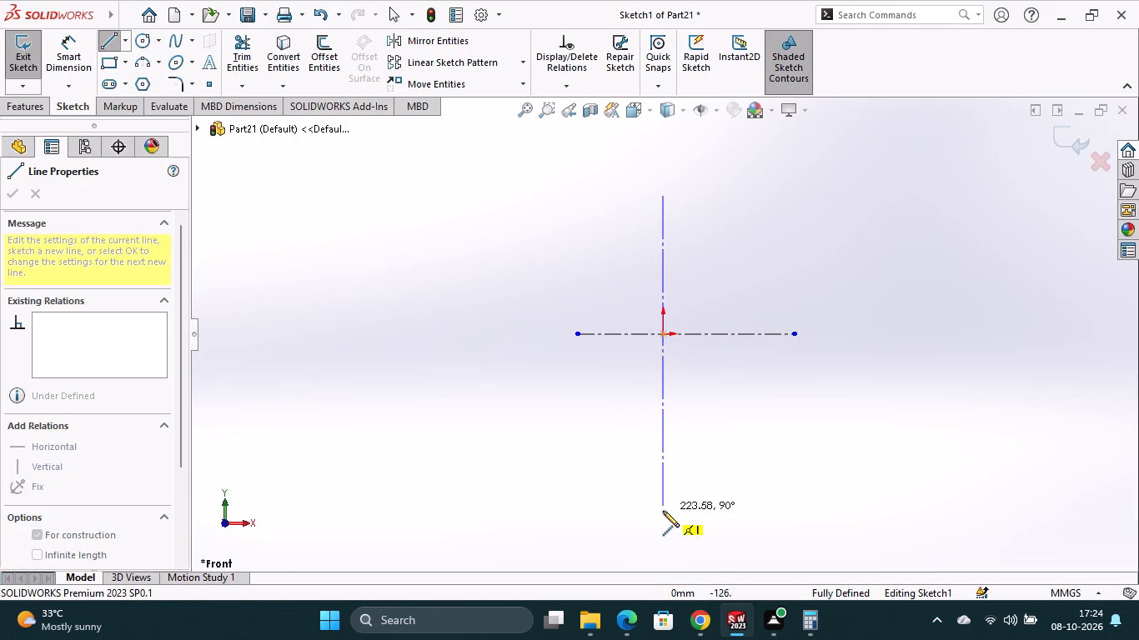
pyautogui.click(661, 515)
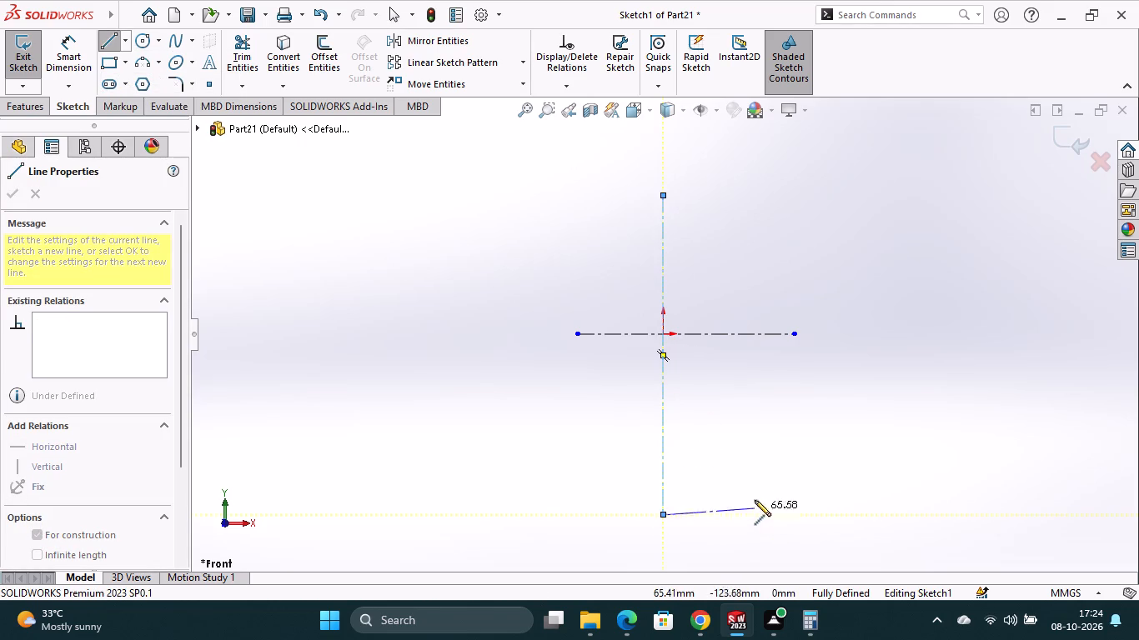
pyautogui.press('Escape')
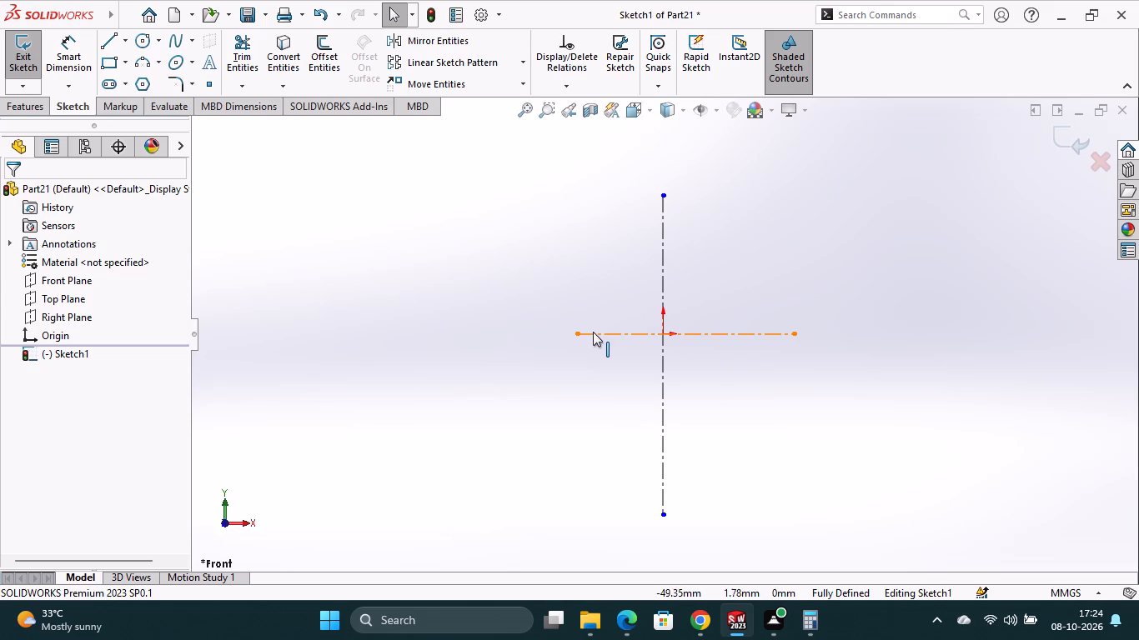
# Lengthen the horizontal centerline on both sides, moving its ends to about X -148 mm and X 140 mm.
pyautogui.moveTo(593, 332); pyautogui.dragTo(508, 330)
pyautogui.press('Escape')
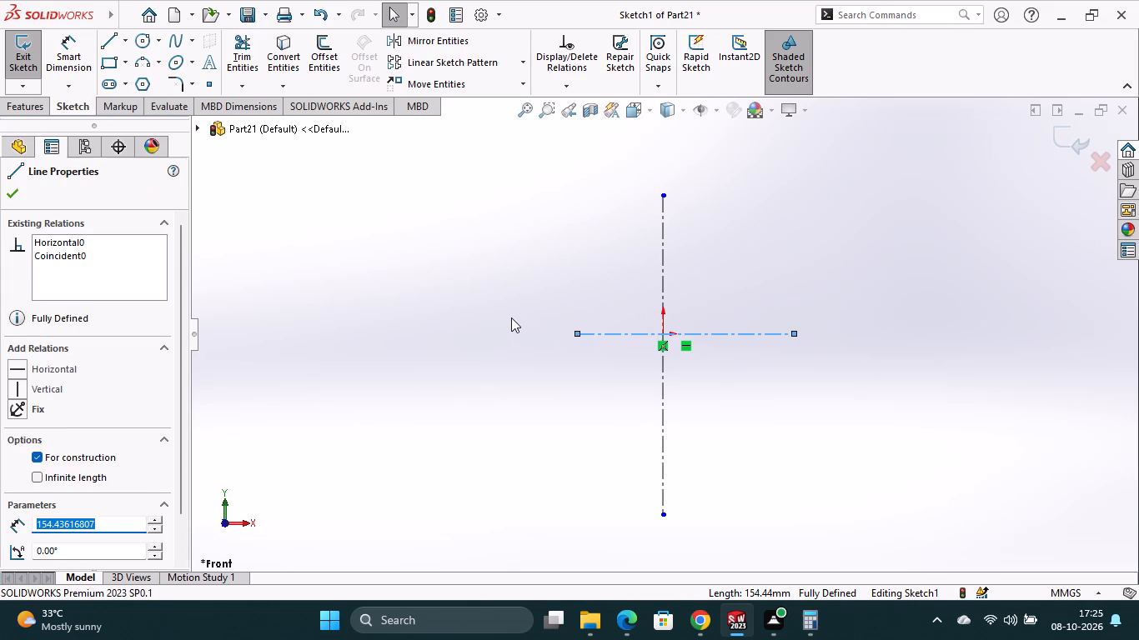
pyautogui.moveTo(578, 333); pyautogui.dragTo(456, 332)
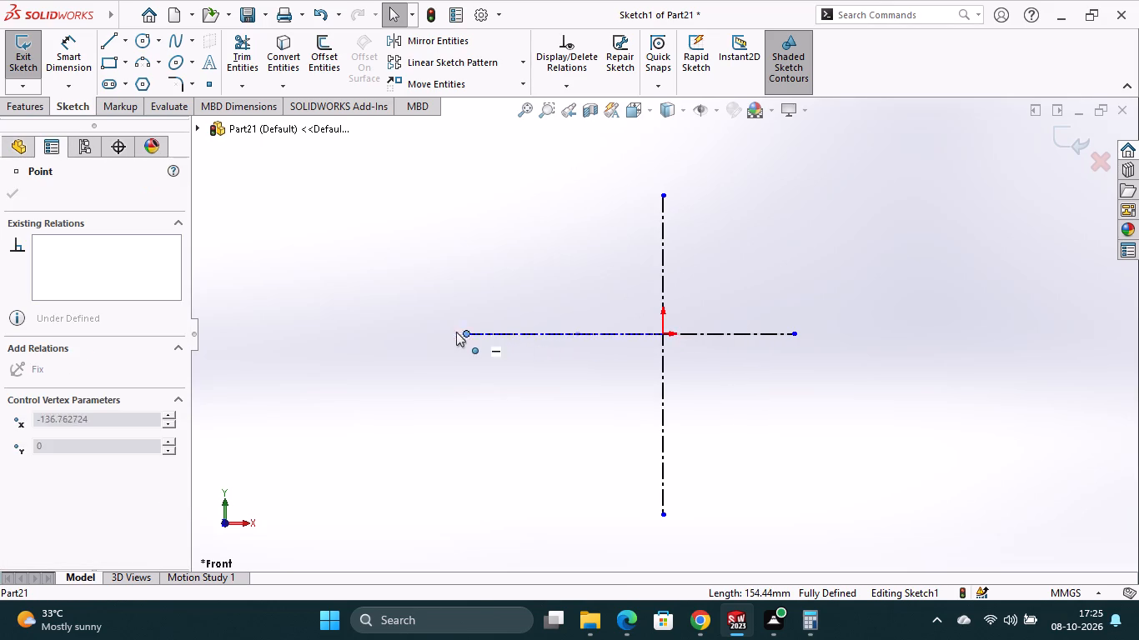
pyautogui.moveTo(456, 332); pyautogui.dragTo(455, 332)
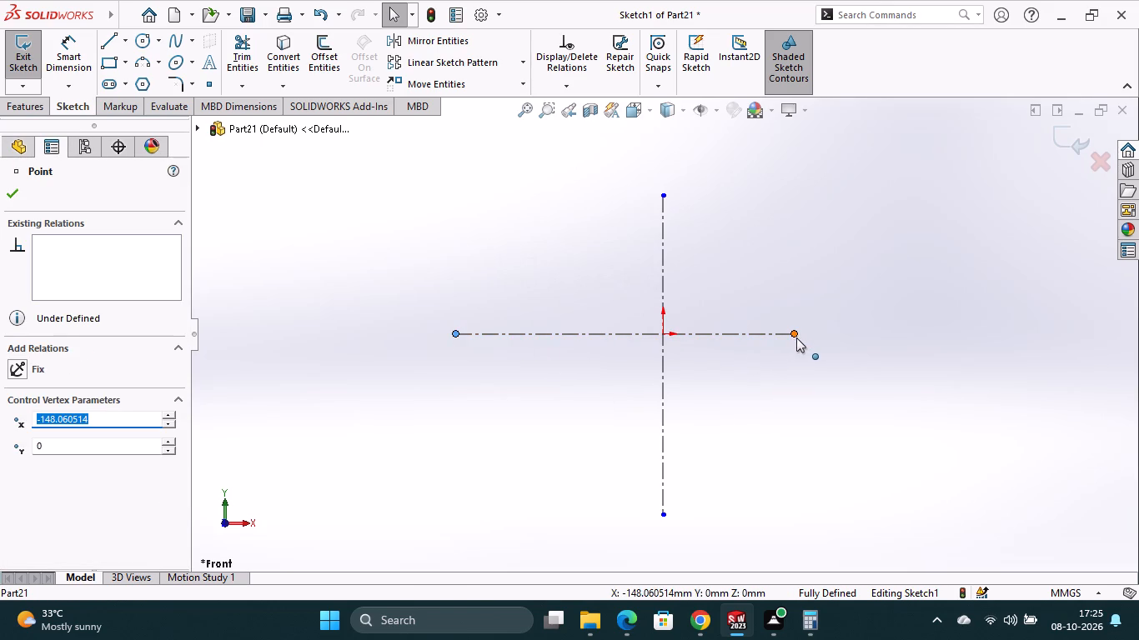
pyautogui.moveTo(795, 332); pyautogui.dragTo(860, 335)
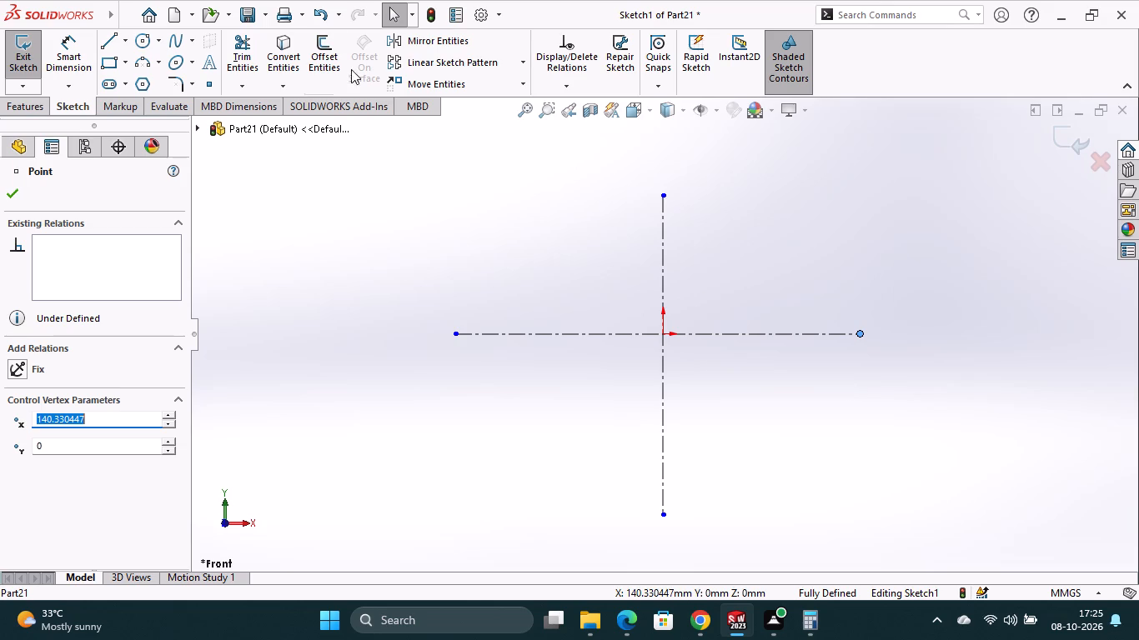
# Draw a circle centred on the vertical centerline about 72 mm below the origin.
pyautogui.click(141, 42)
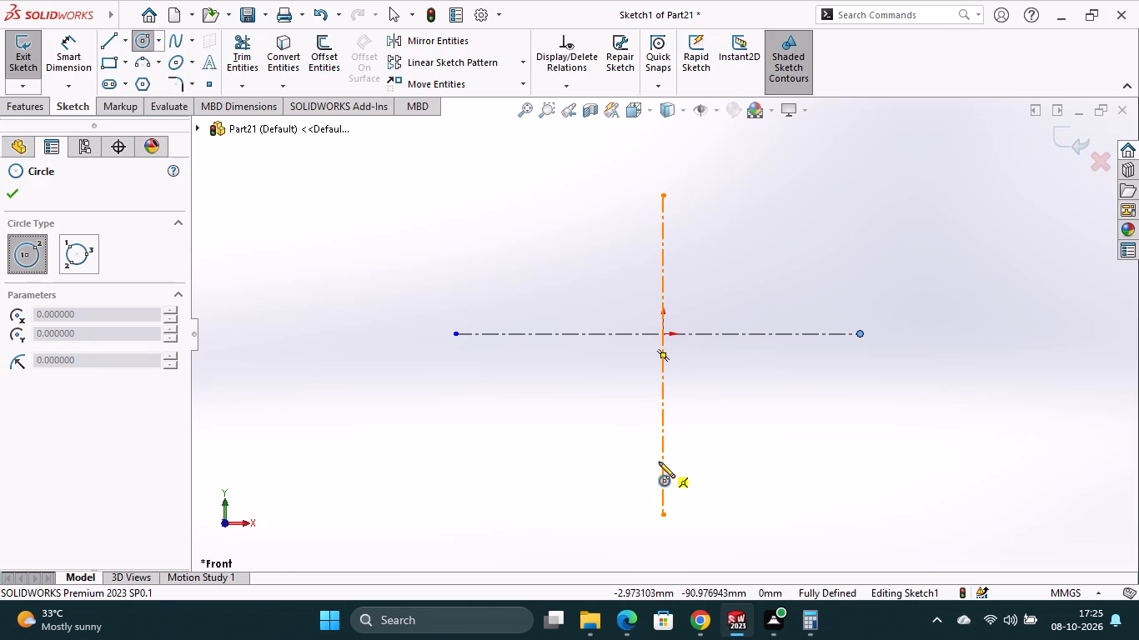
pyautogui.click(664, 435)
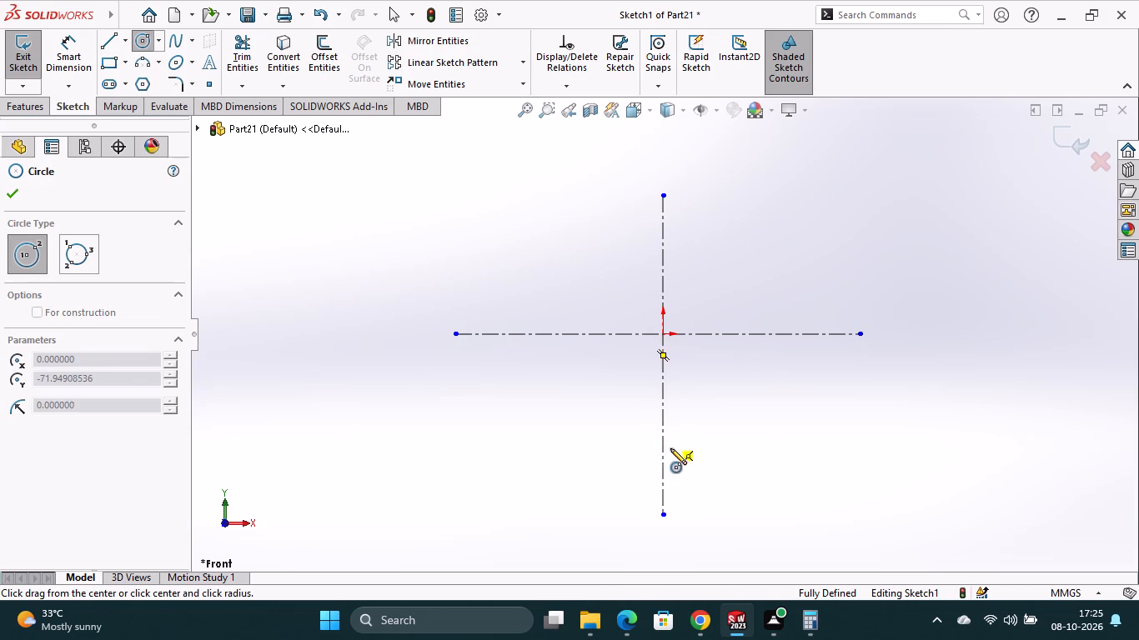
pyautogui.click(695, 499)
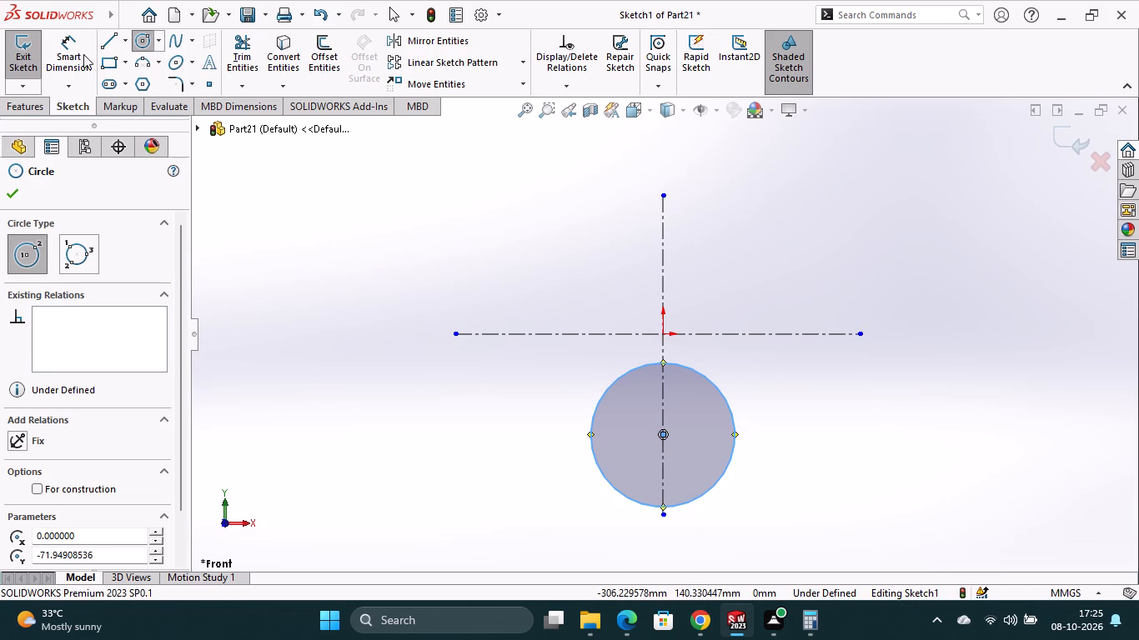
# Dimension the circle's centre 190 mm below the horizontal centerline.
pyautogui.click(65, 44)
pyautogui.click(590, 332)
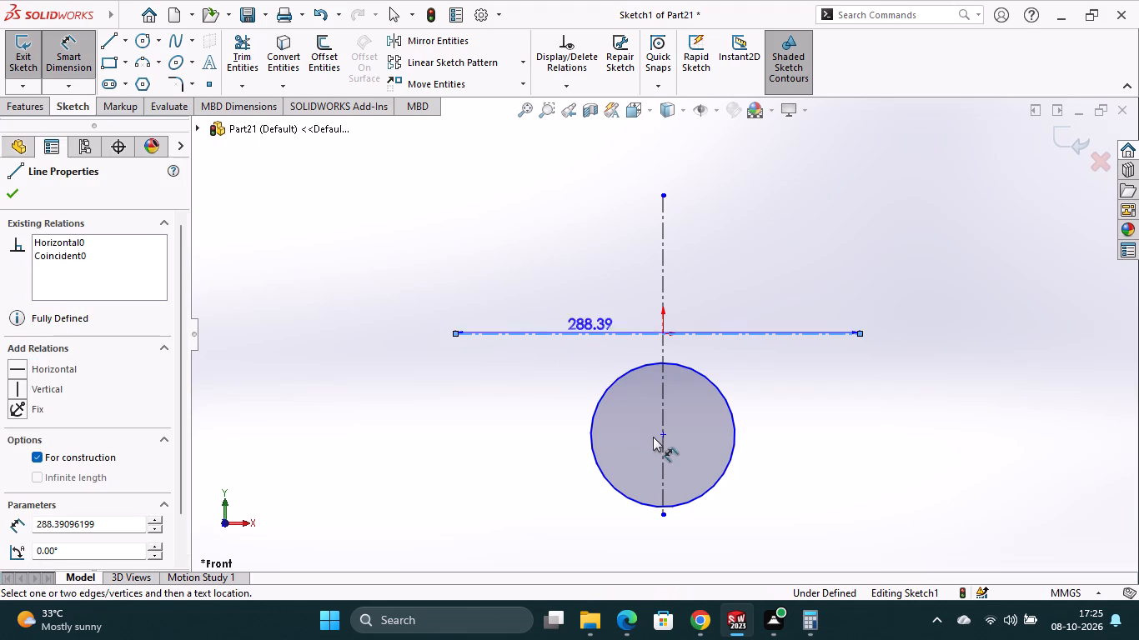
pyautogui.click(664, 434)
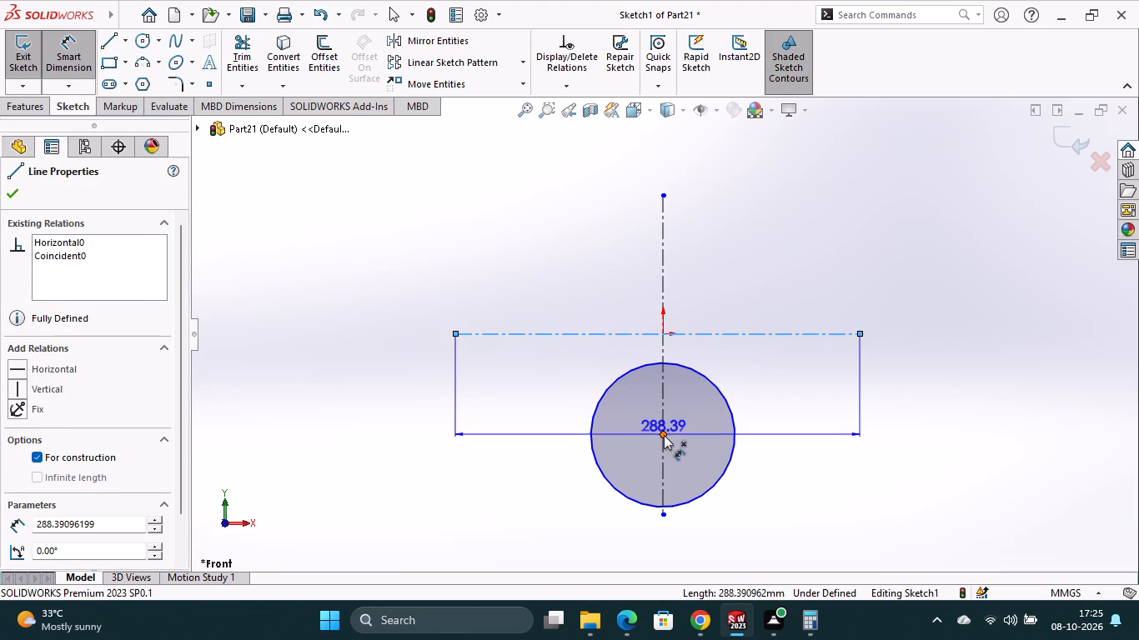
pyautogui.click(559, 432)
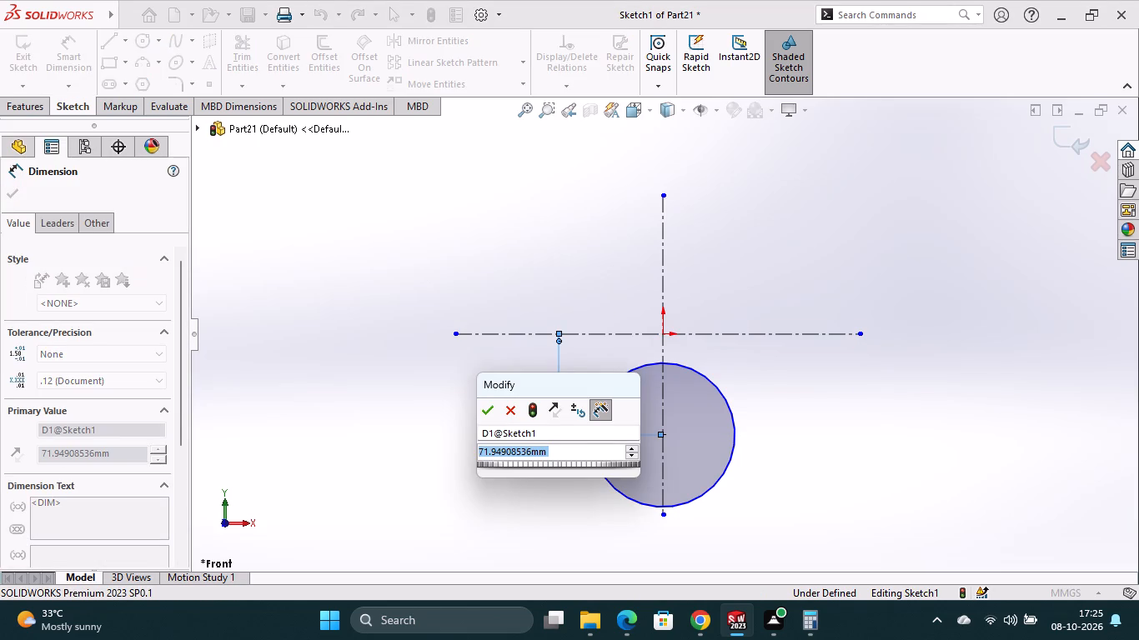
pyautogui.press('1')
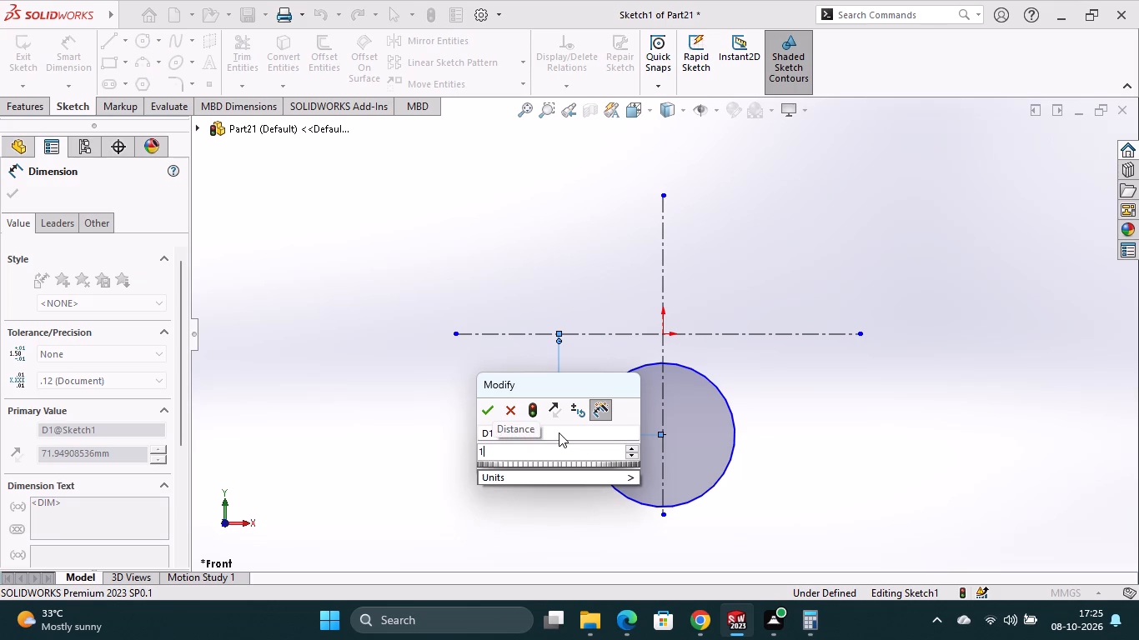
pyautogui.write('90')
pyautogui.press('Return')
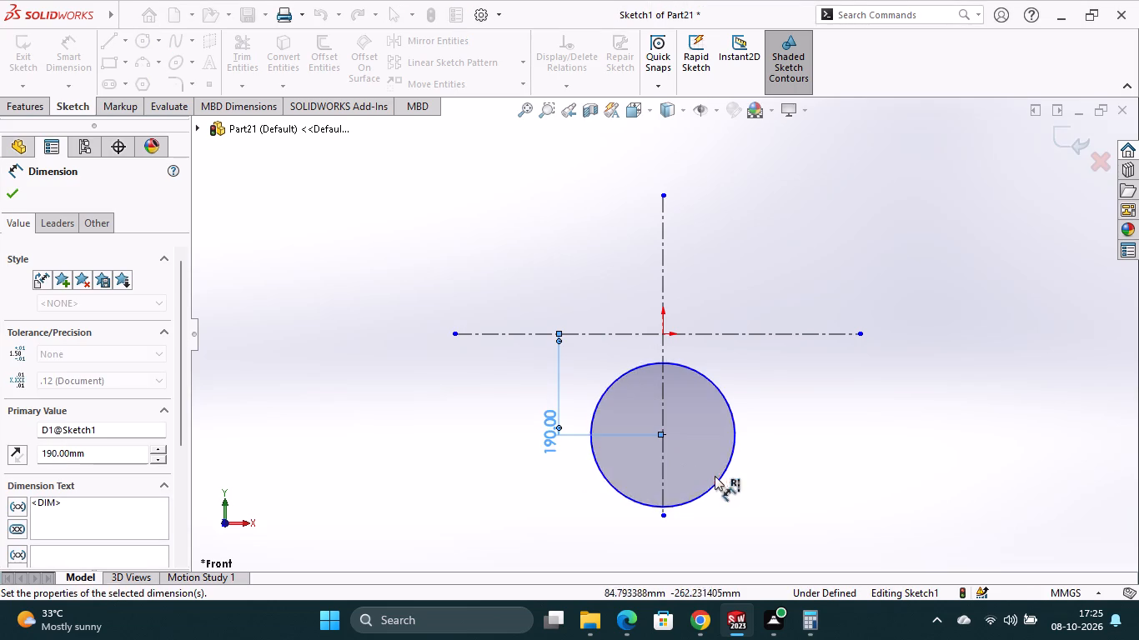
# Dimension the circle's diameter as 124 mm.
pyautogui.click(724, 472)
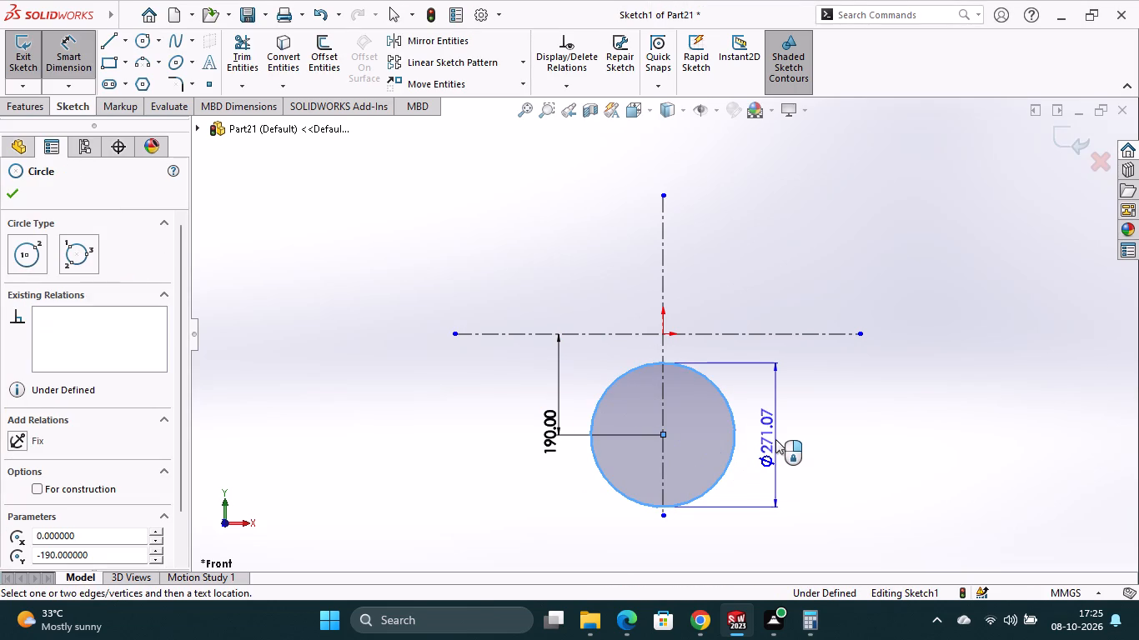
pyautogui.click(775, 439)
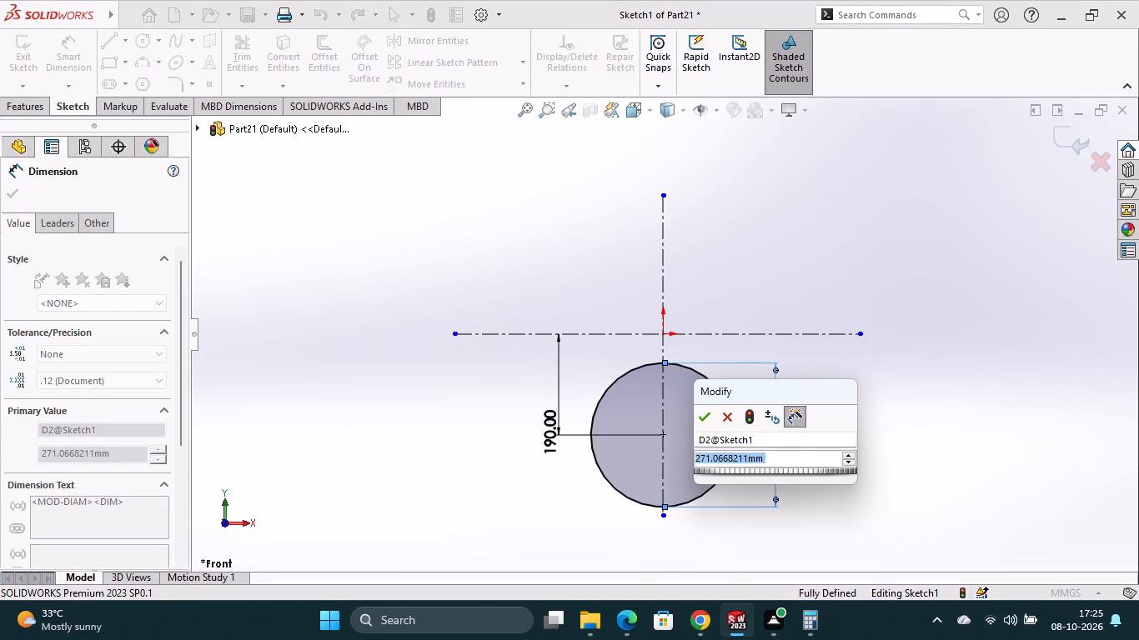
pyautogui.write('12')
pyautogui.press('4')
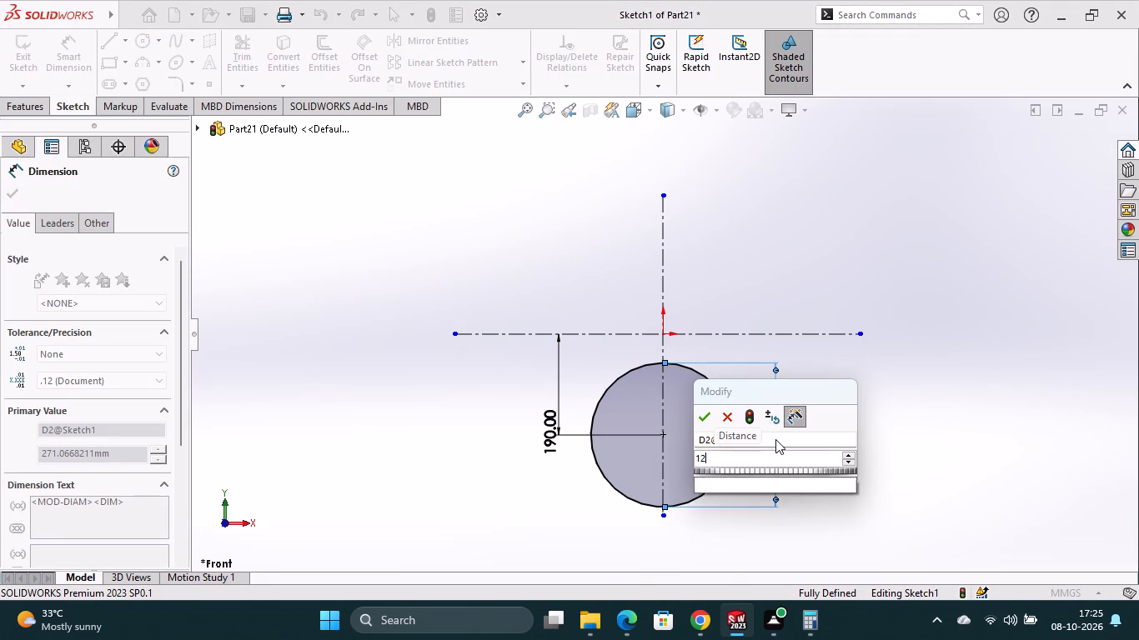
pyautogui.press('Return')
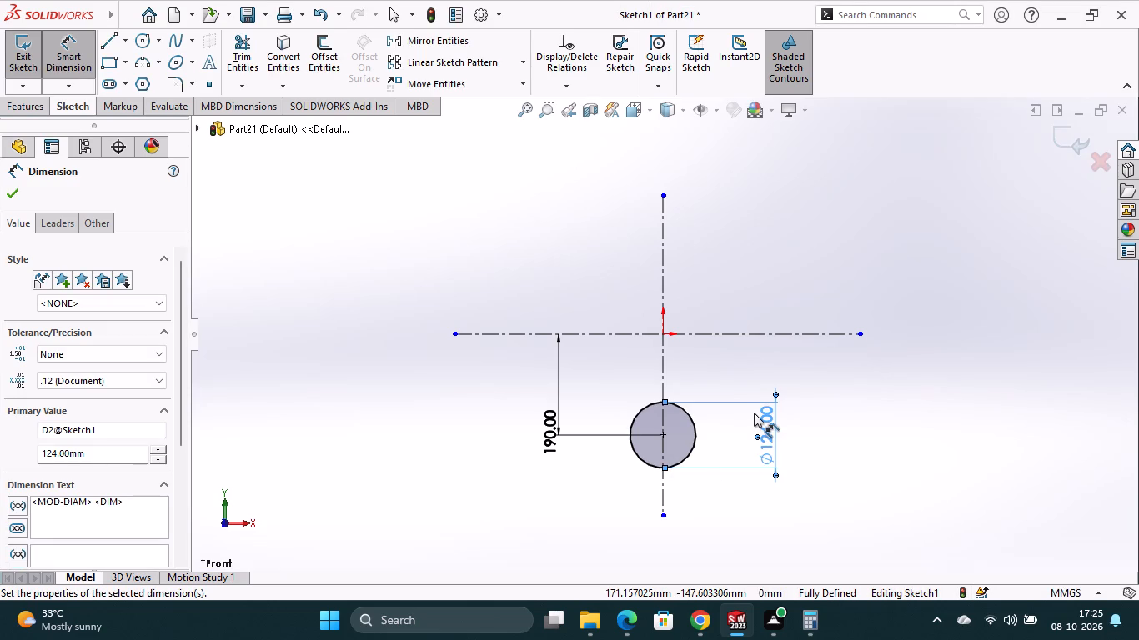
pyautogui.scroll(2, 689, 399)
pyautogui.scroll(-2, 689, 399)
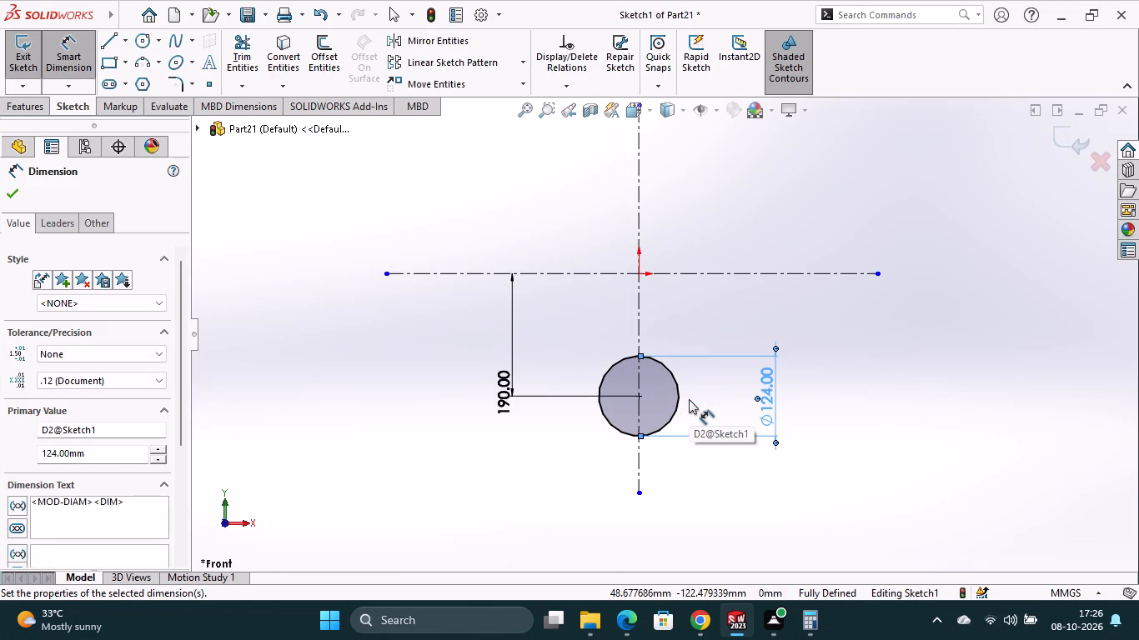
# Draw a three-point arc of about 92 mm radius between the horizontal centerline and the circle, bulging down toward the circle.
pyautogui.scroll(-2, 689, 399)
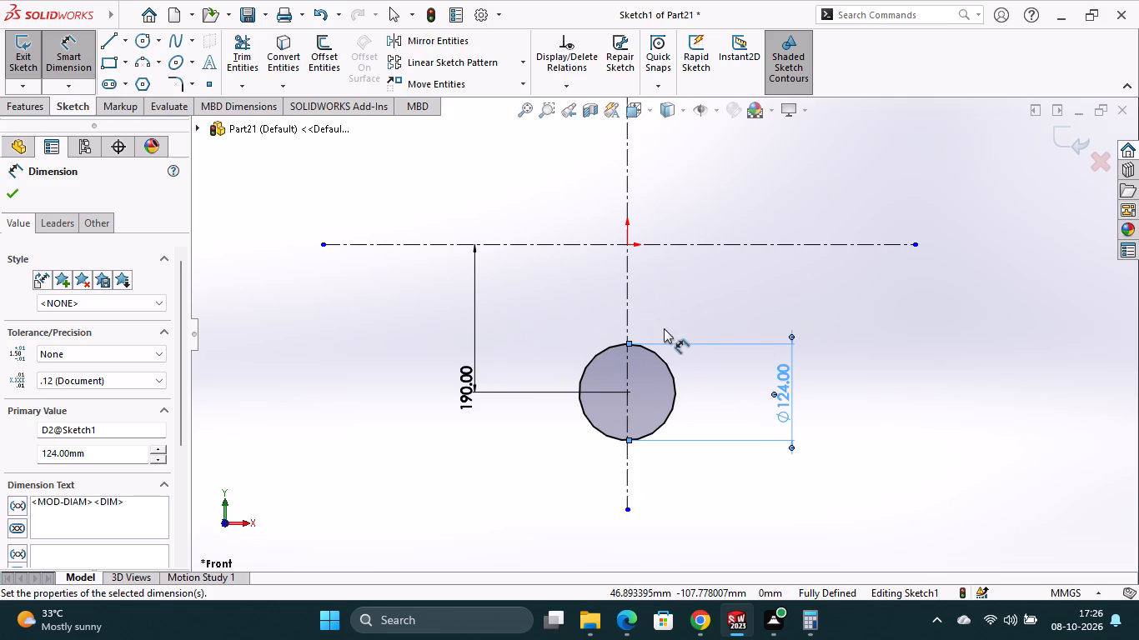
pyautogui.click(143, 68)
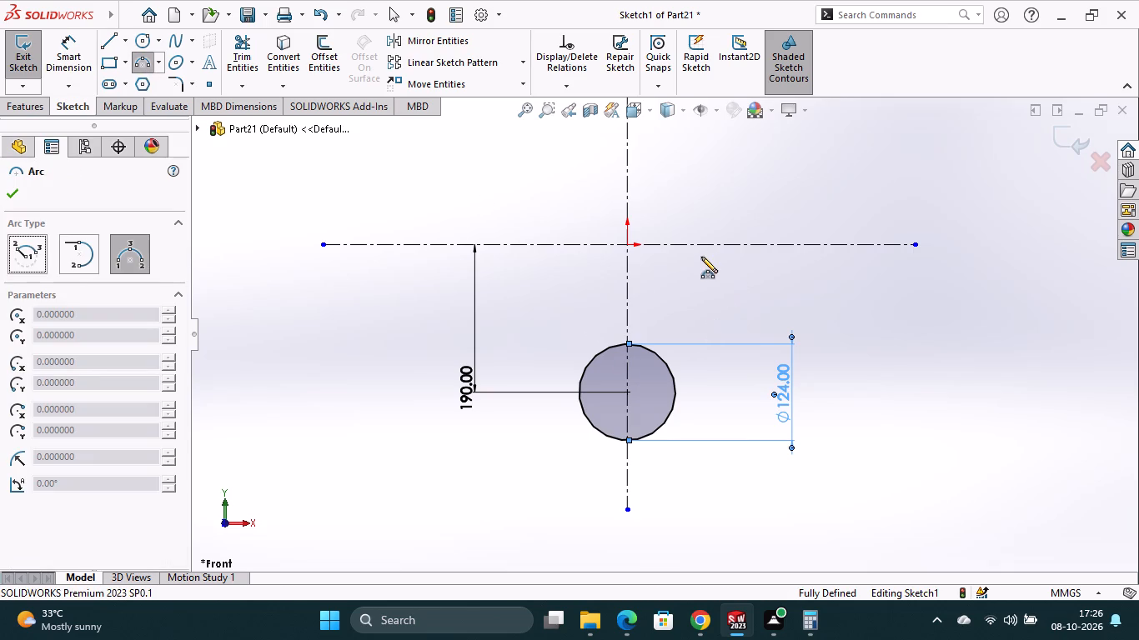
pyautogui.click(690, 277)
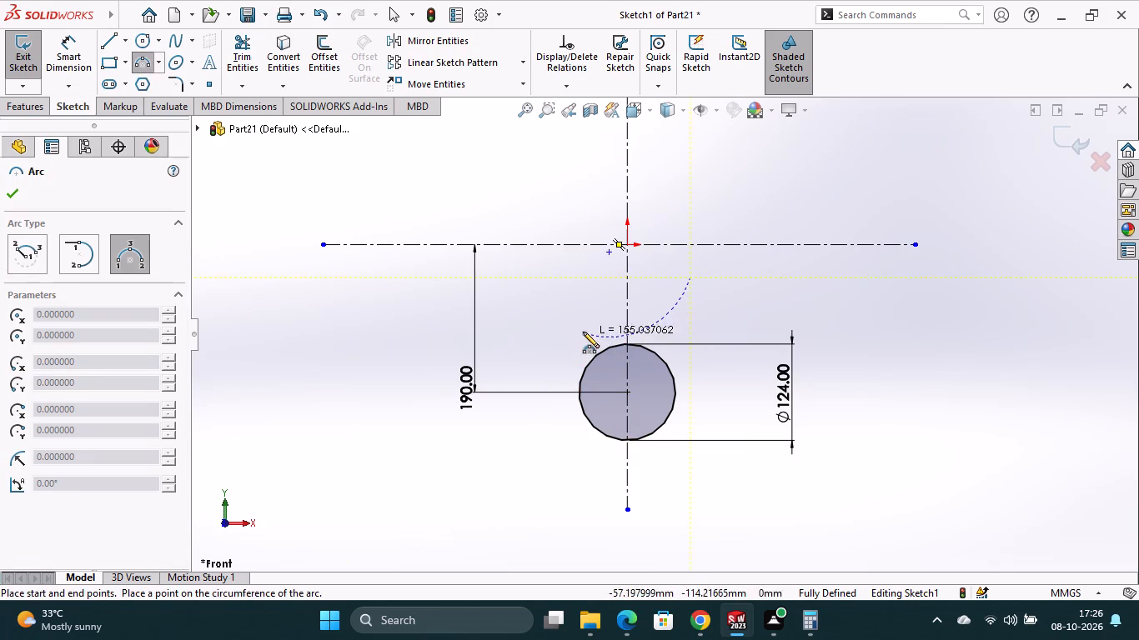
pyautogui.click(579, 322)
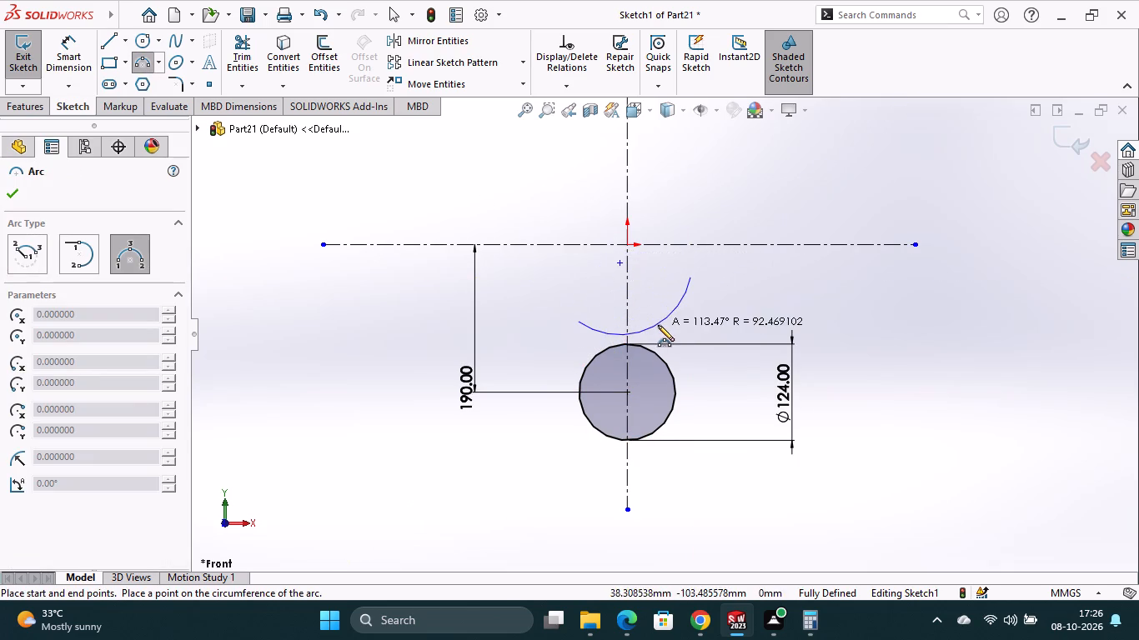
pyautogui.click(659, 325)
pyautogui.press('Escape')
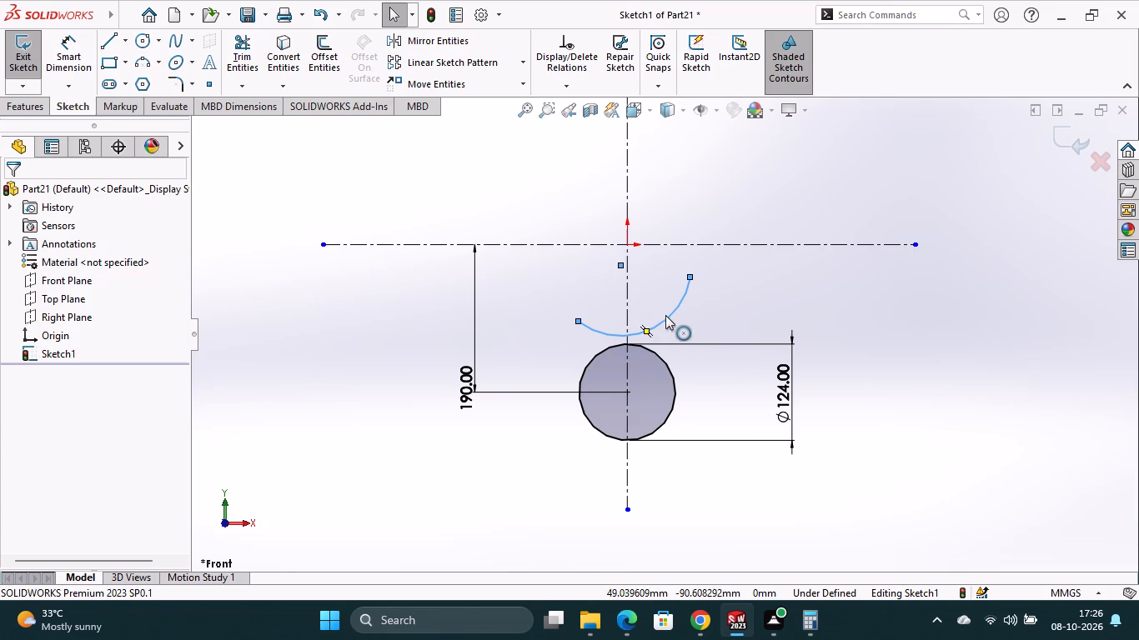
pyautogui.press('Escape')
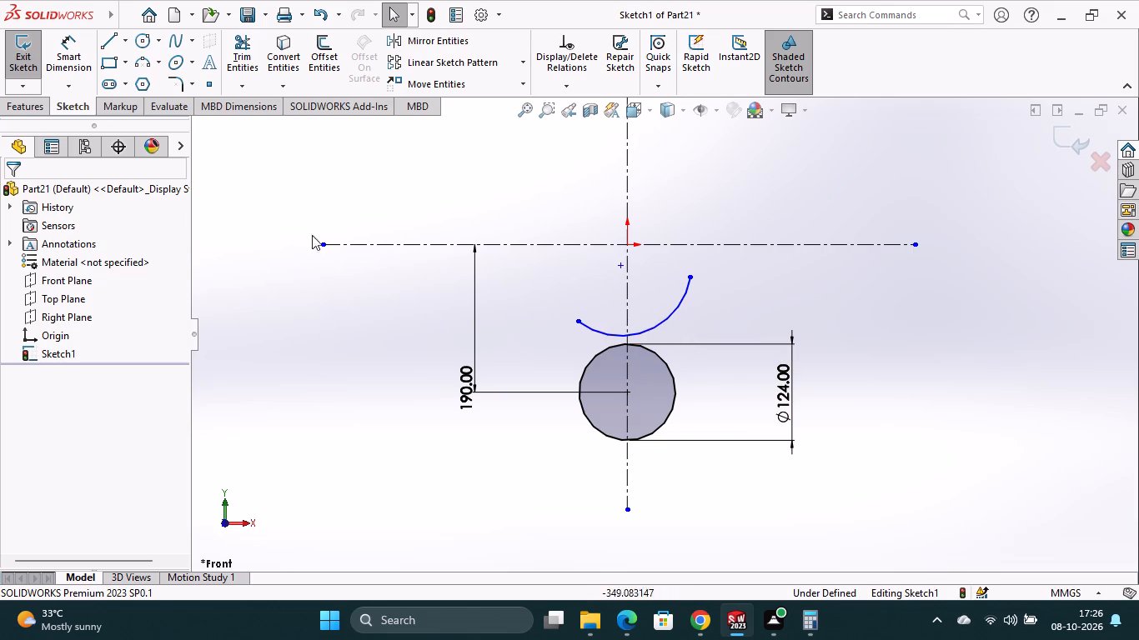
# Make the new arc tangent to the 124 mm circle.
pyautogui.click(586, 415)
pyautogui.keyDown('ctrl'); pyautogui.click(603, 334); pyautogui.keyUp('ctrl')
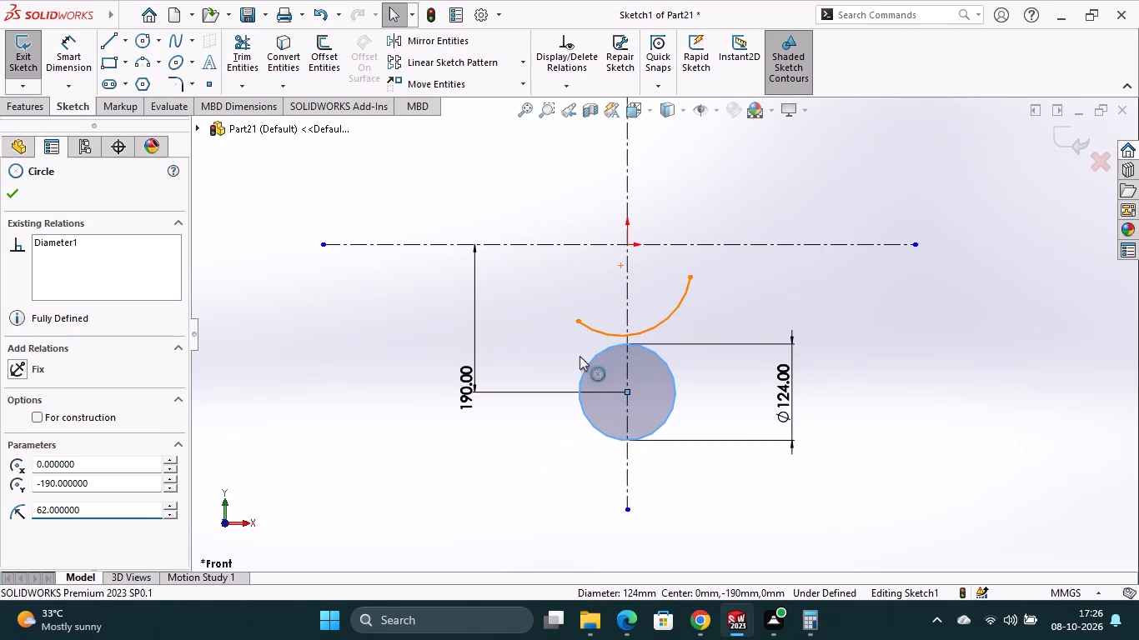
pyautogui.click(17, 486)
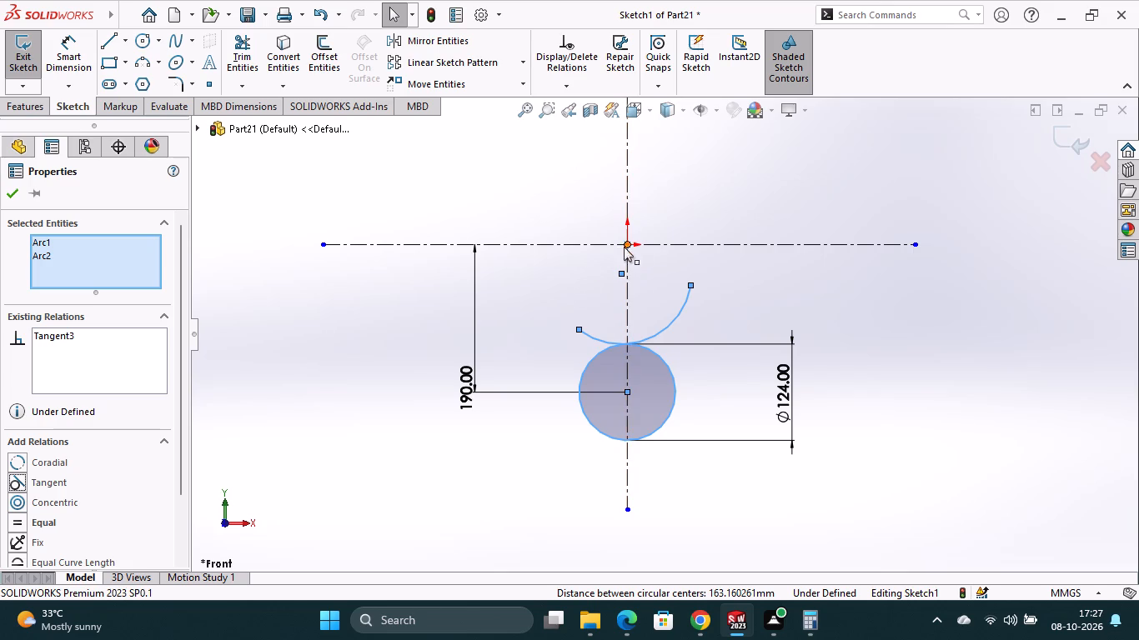
# Dimension the arc's upper endpoint 32.5 mm horizontally from the origin.
pyautogui.click(65, 44)
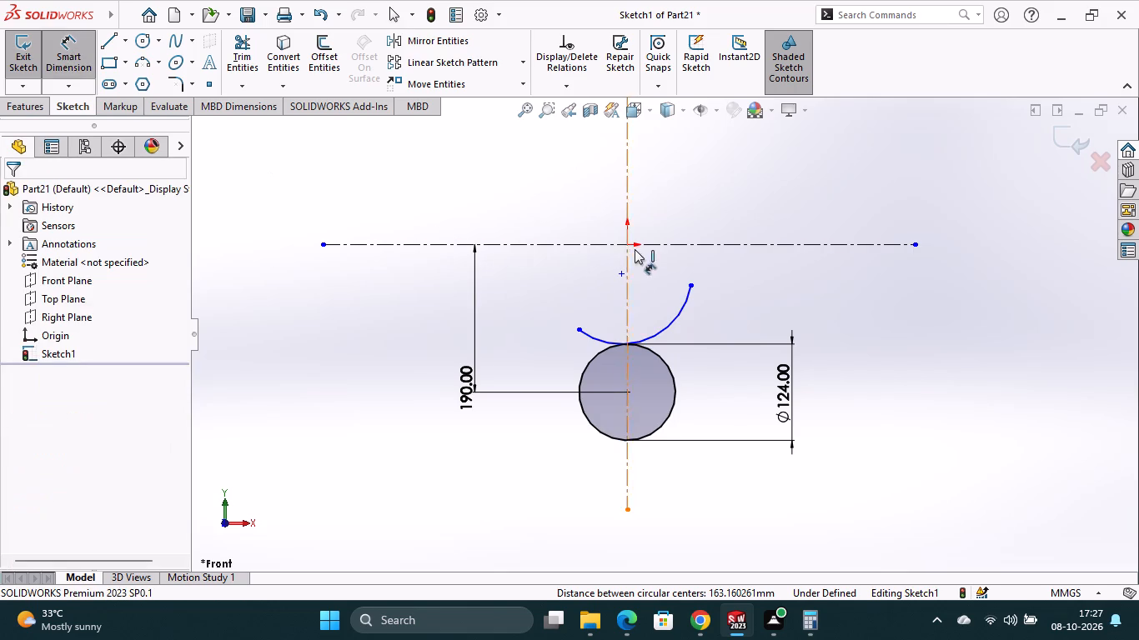
pyautogui.click(627, 245)
pyautogui.click(691, 287)
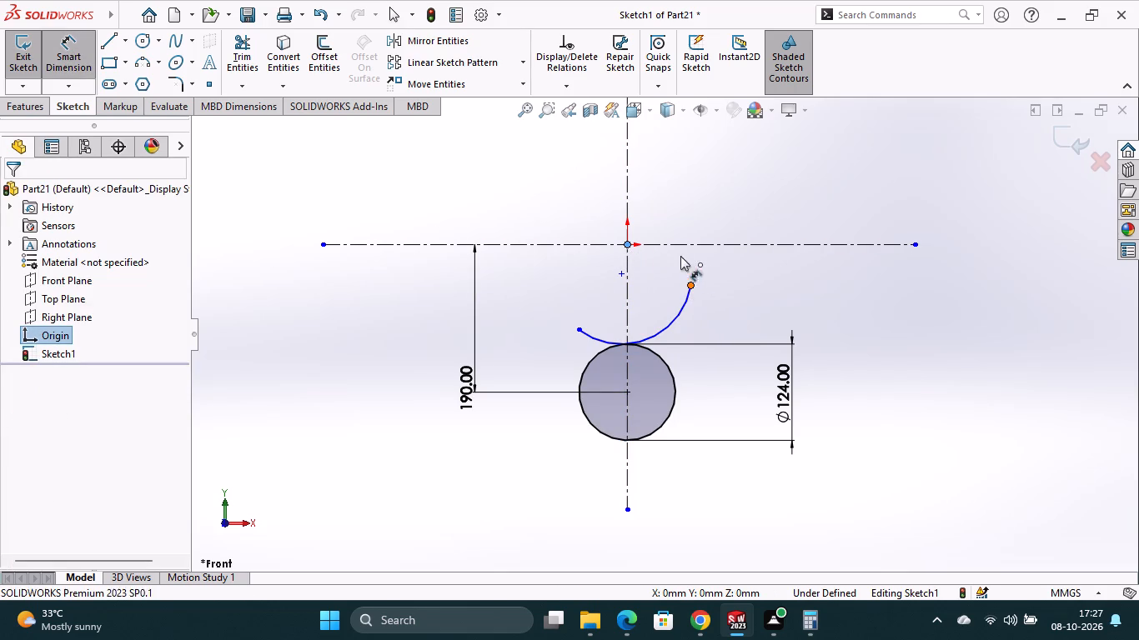
pyautogui.click(665, 220)
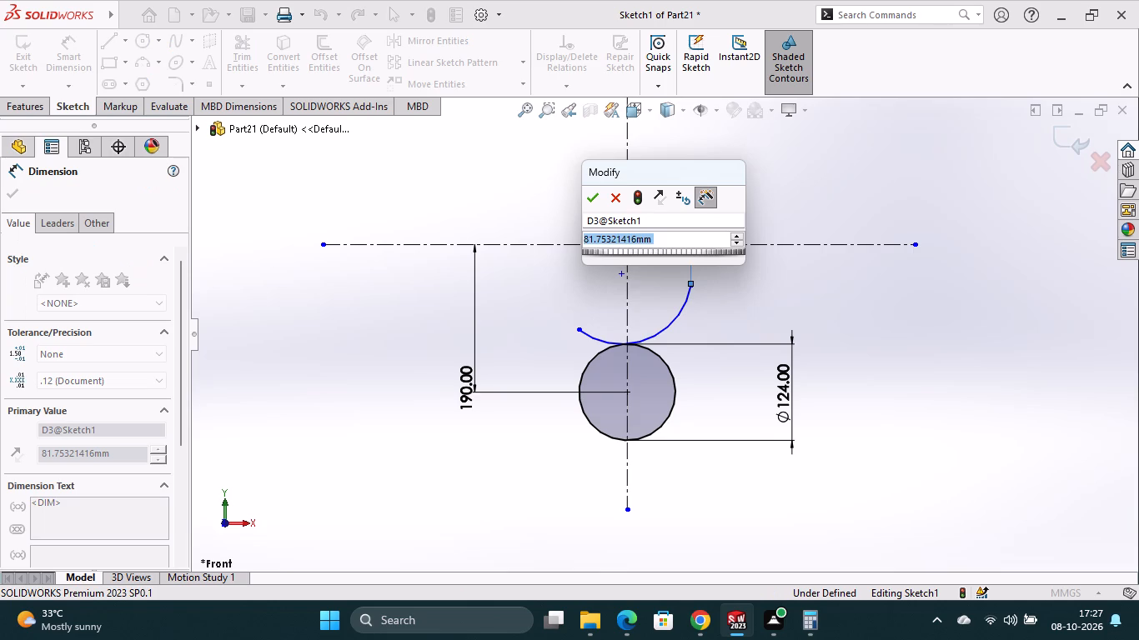
pyautogui.write('32')
pyautogui.write('.5')
pyautogui.press('Return')
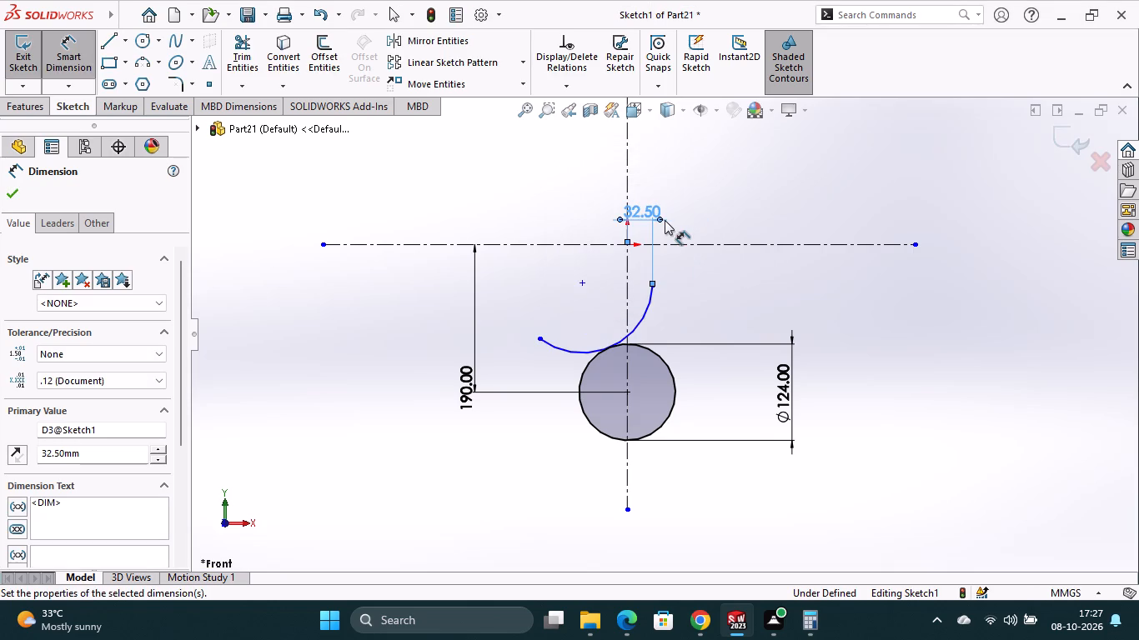
pyautogui.scroll(-1, 641, 284)
pyautogui.scroll(1, 641, 284)
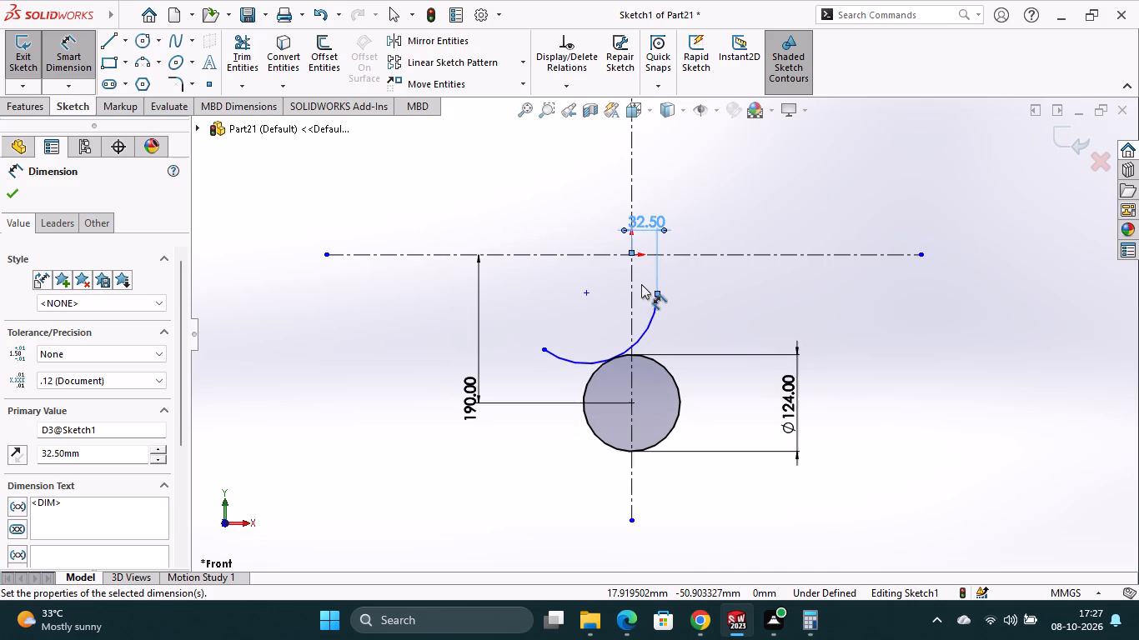
pyautogui.scroll(-4, 641, 284)
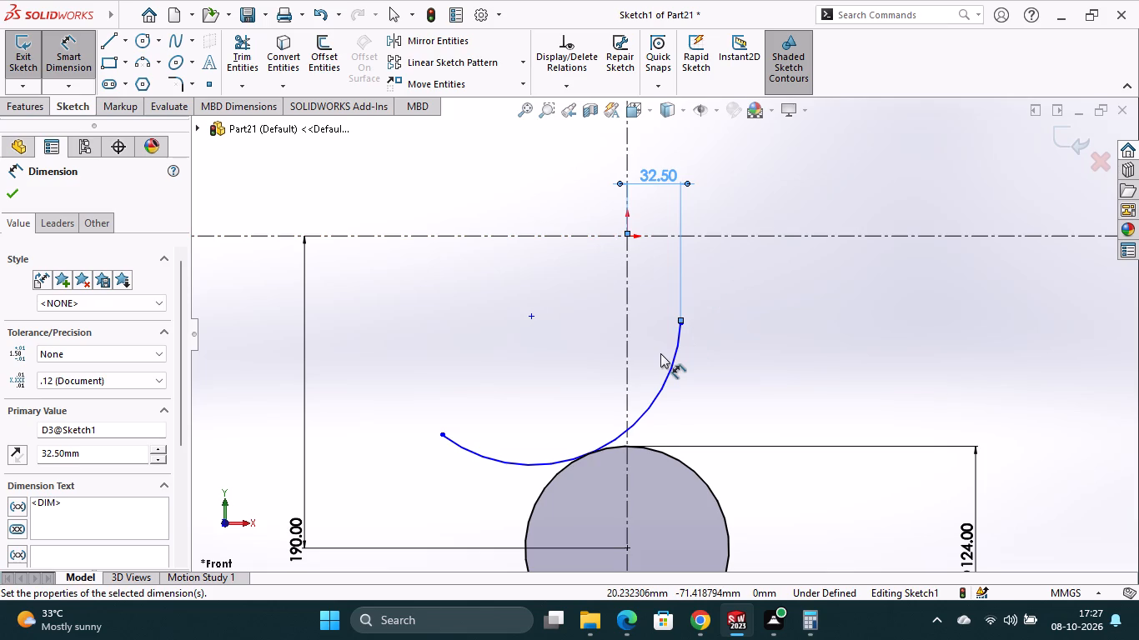
pyautogui.press('Escape')
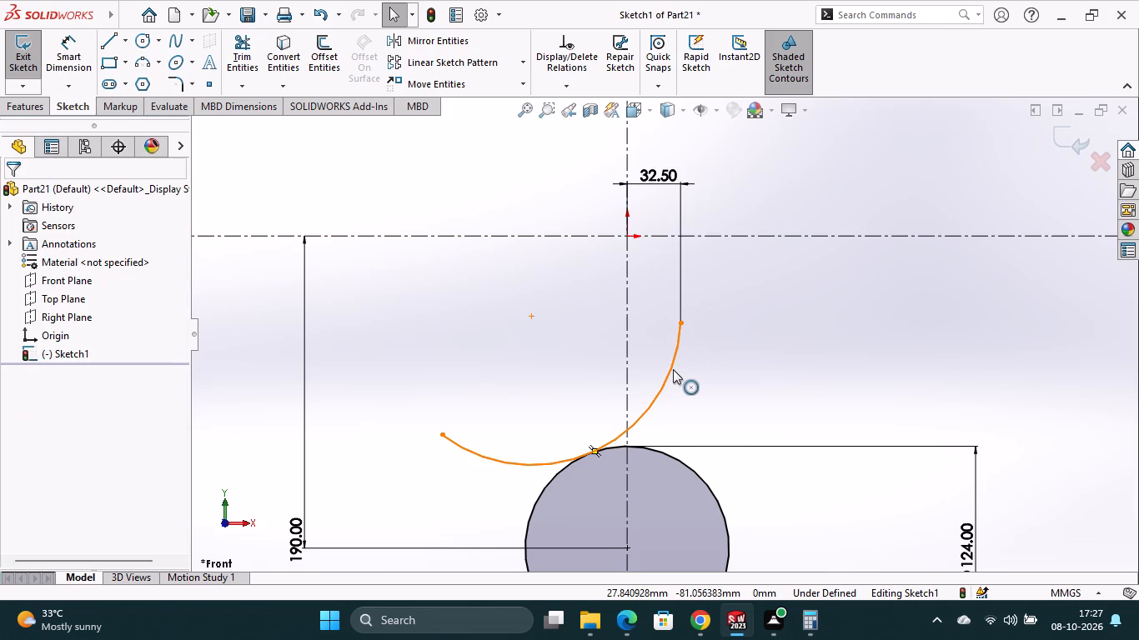
# Make the arc's upper endpoint coincident with the horizontal centerline.
pyautogui.click(680, 234)
pyautogui.press('Escape')
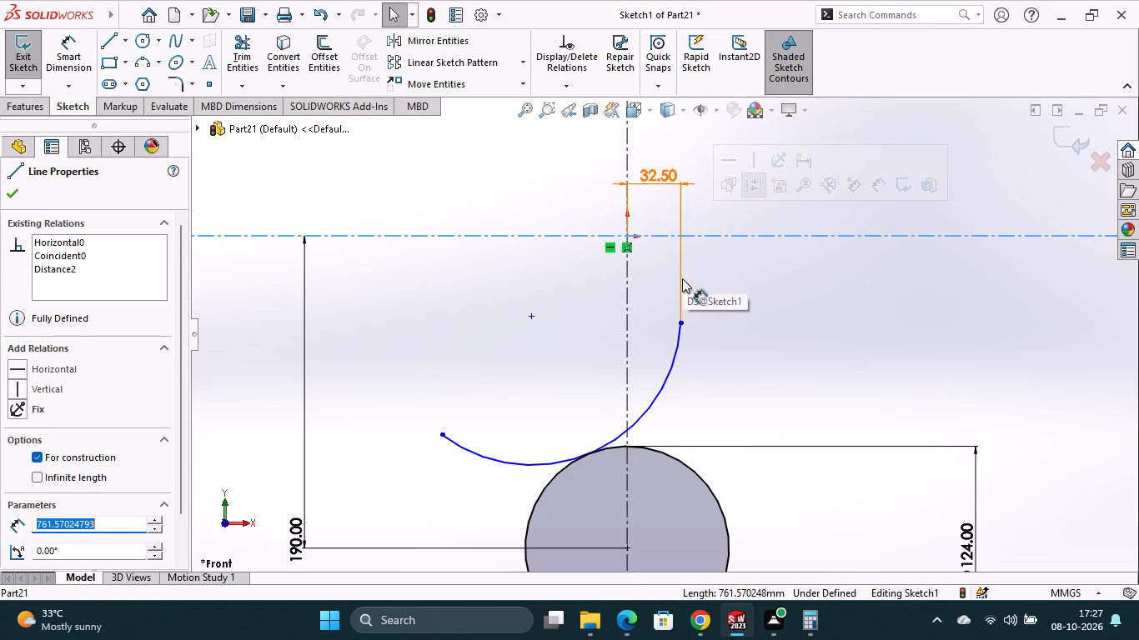
pyautogui.click(678, 322)
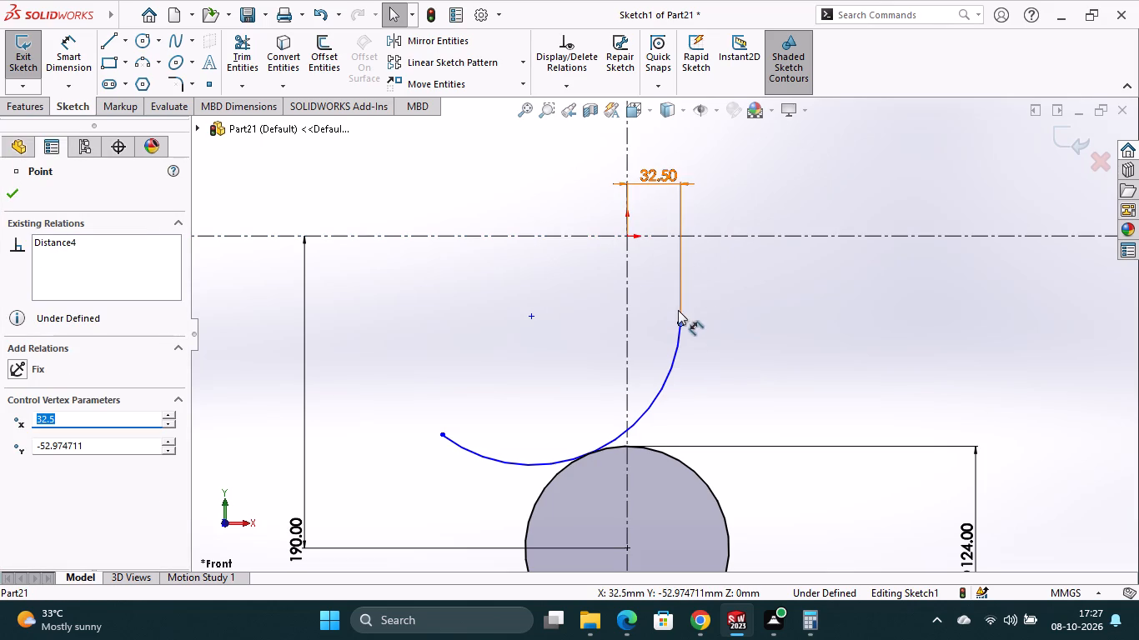
pyautogui.keyDown('ctrl'); pyautogui.click(666, 236); pyautogui.keyUp('ctrl')
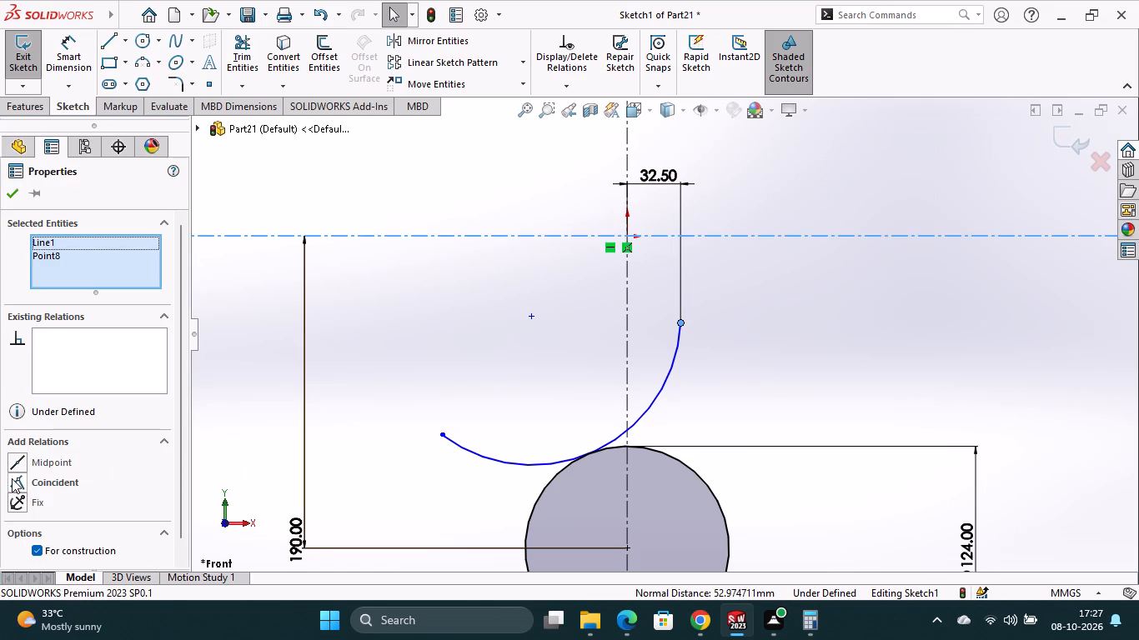
pyautogui.click(13, 483)
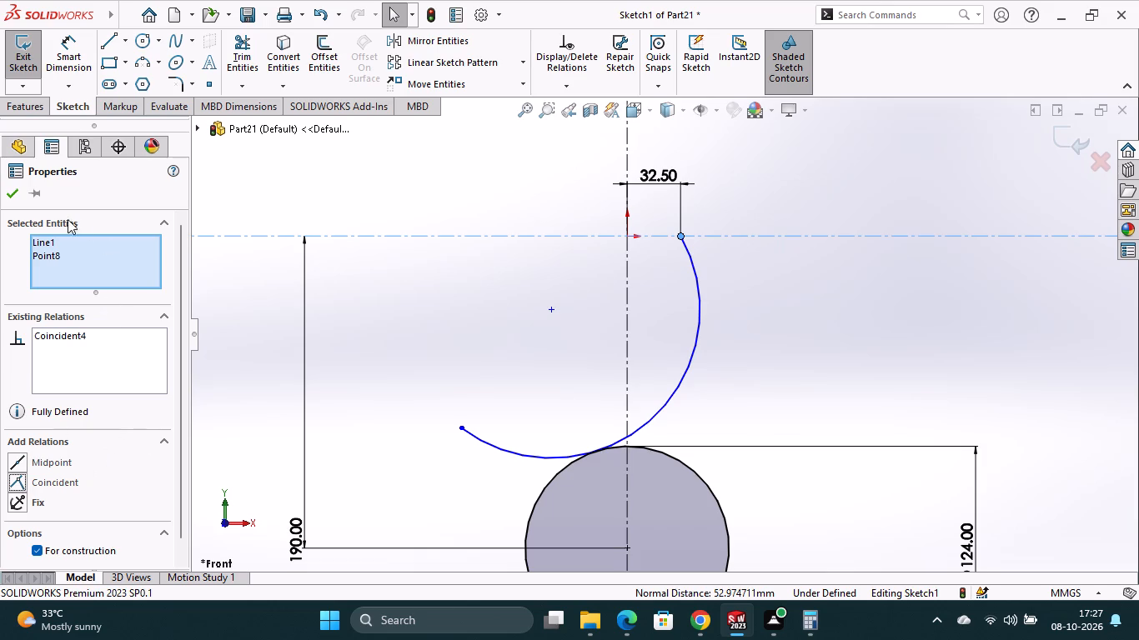
pyautogui.click(7, 197)
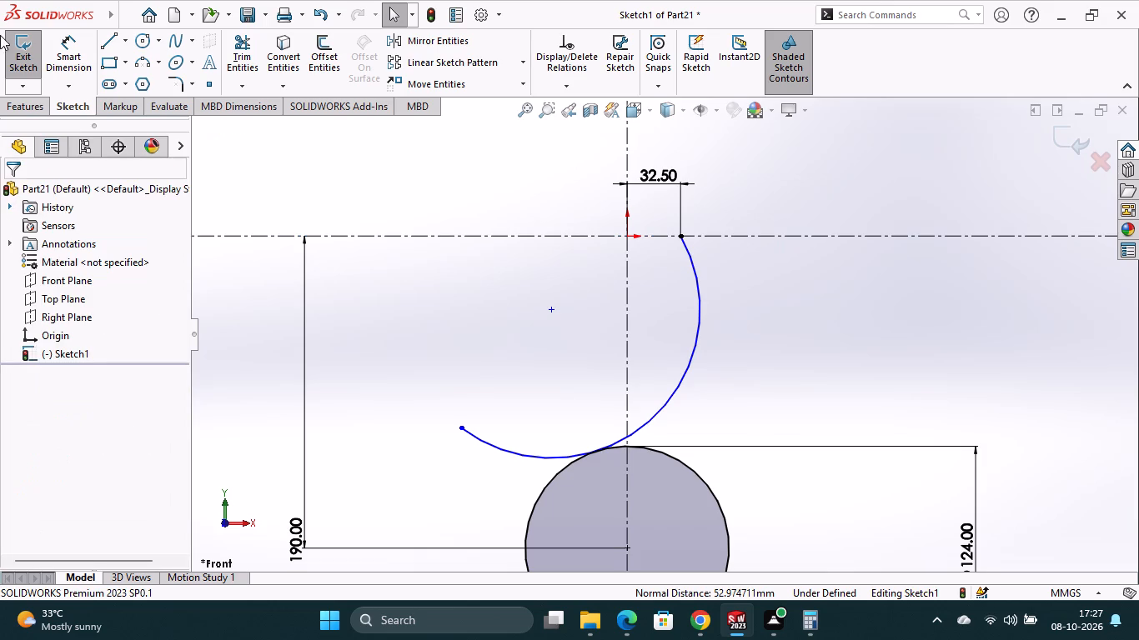
# Dimension the arc's radius as 150 mm.
pyautogui.click(67, 49)
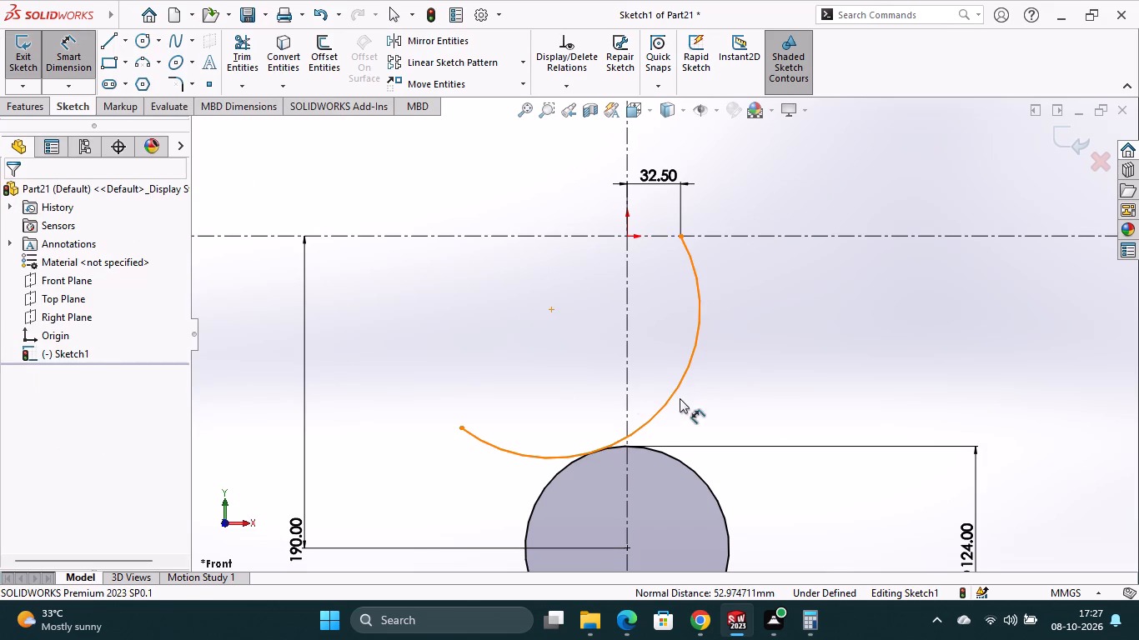
pyautogui.click(675, 391)
pyautogui.click(739, 416)
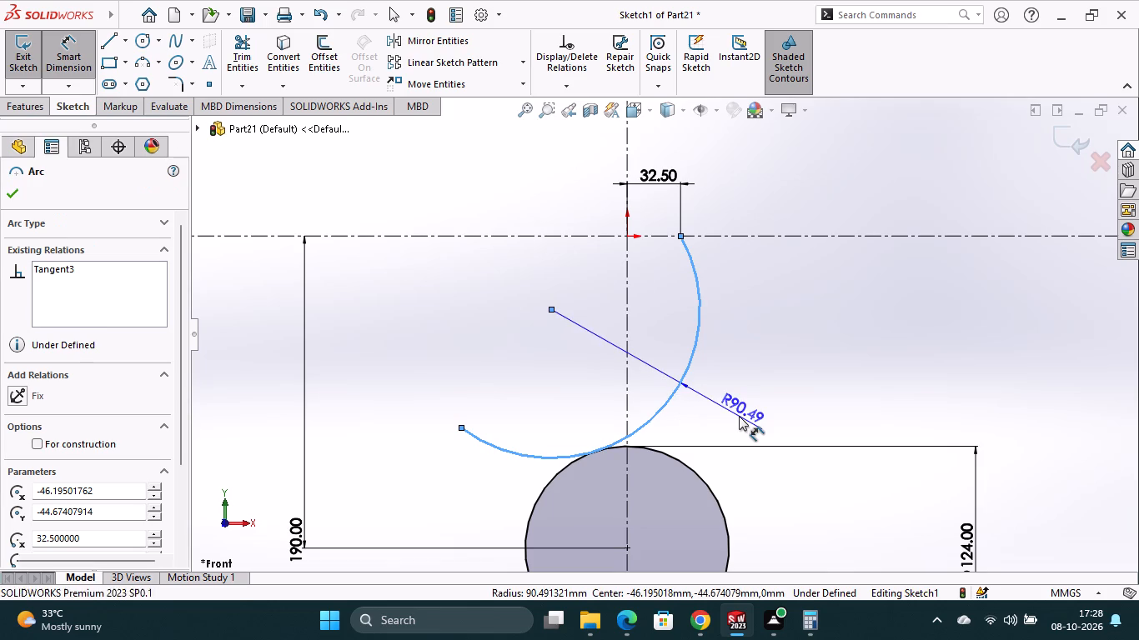
pyautogui.write('150')
pyautogui.press('Return')
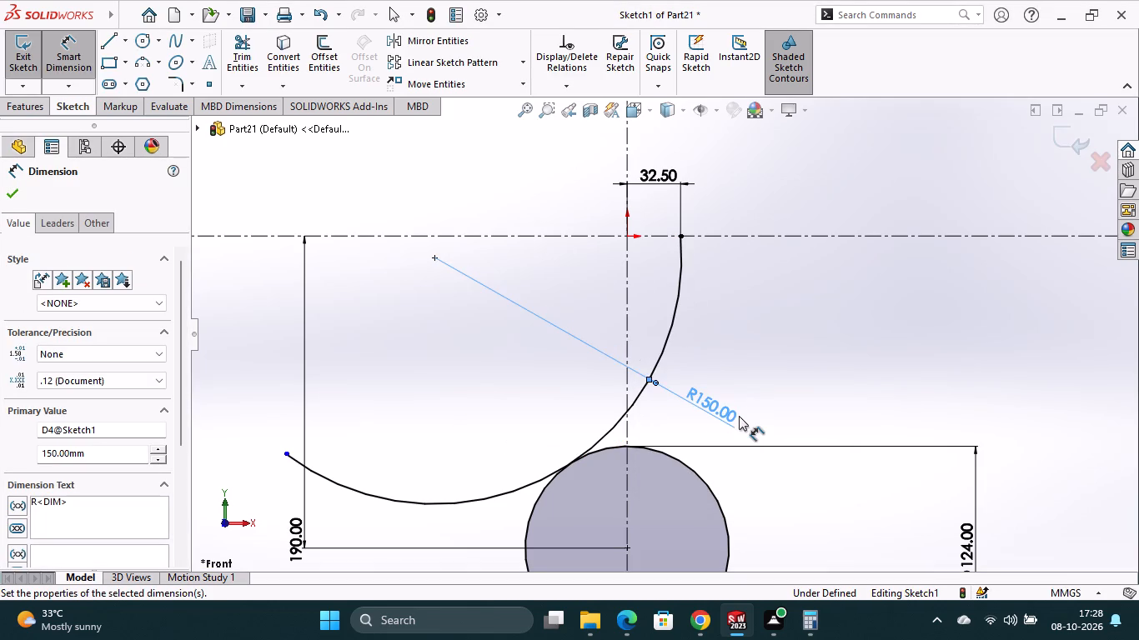
# Draw a second three-point arc to the lower right of the circle, centred at about X 251 mm, Y -349 mm and bulging toward the circle.
pyautogui.scroll(-1, 724, 451)
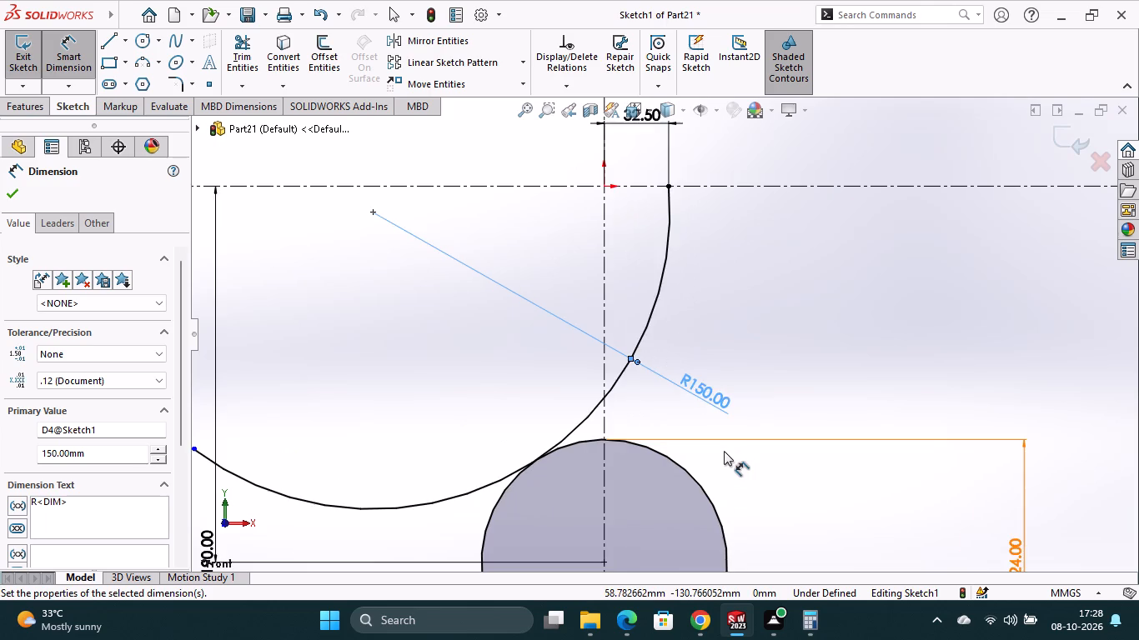
pyautogui.scroll(-1, 724, 451)
pyautogui.scroll(7, 724, 451)
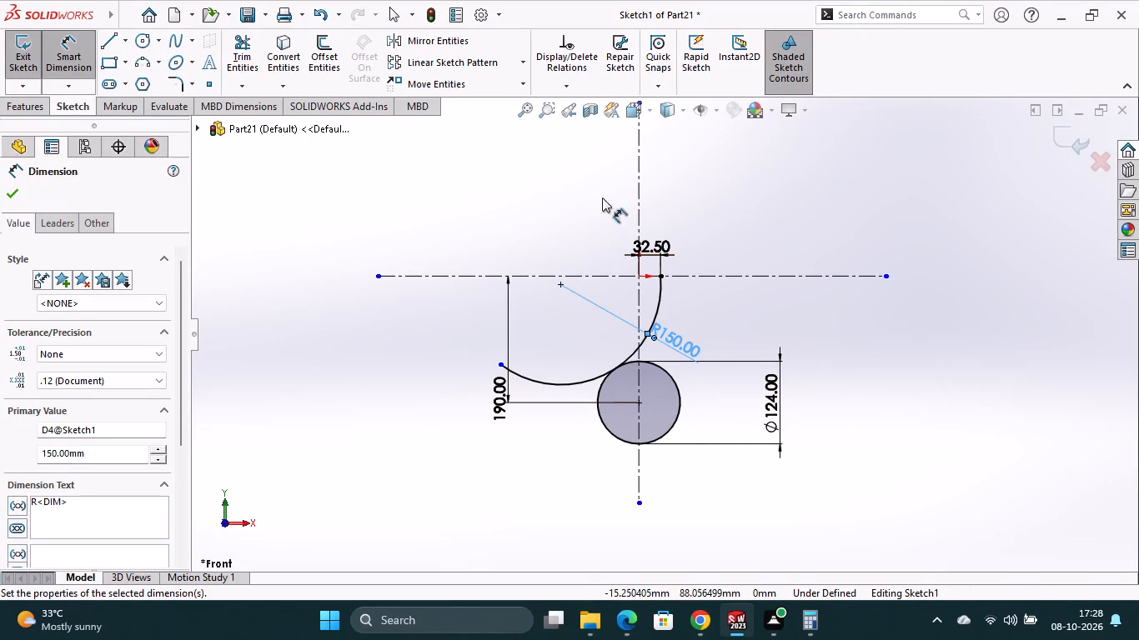
pyautogui.click(145, 65)
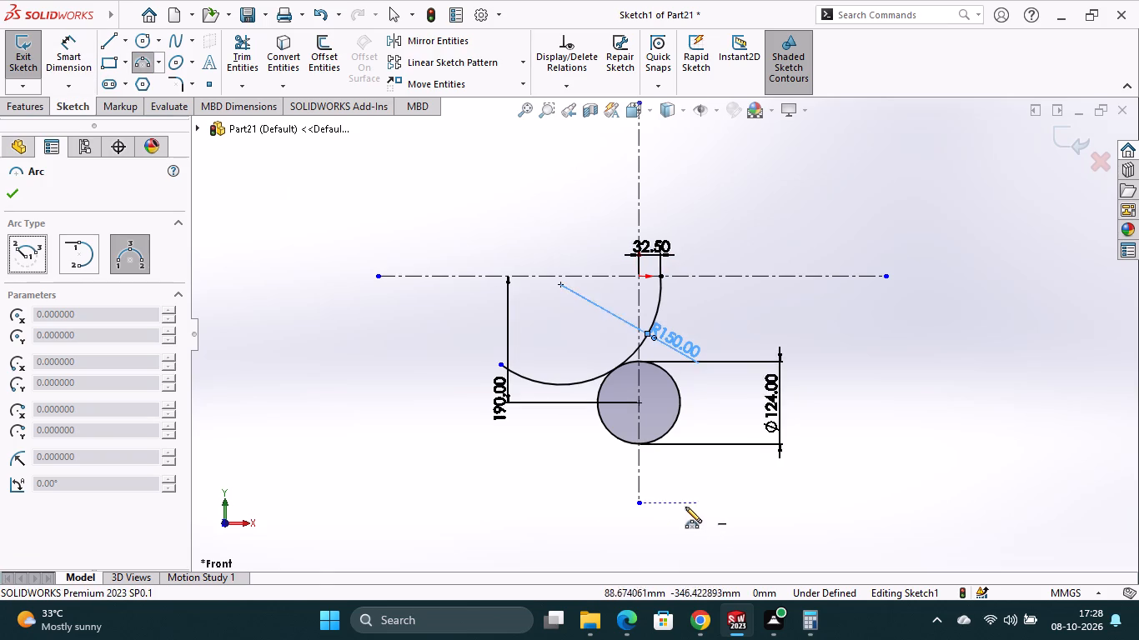
pyautogui.click(670, 526)
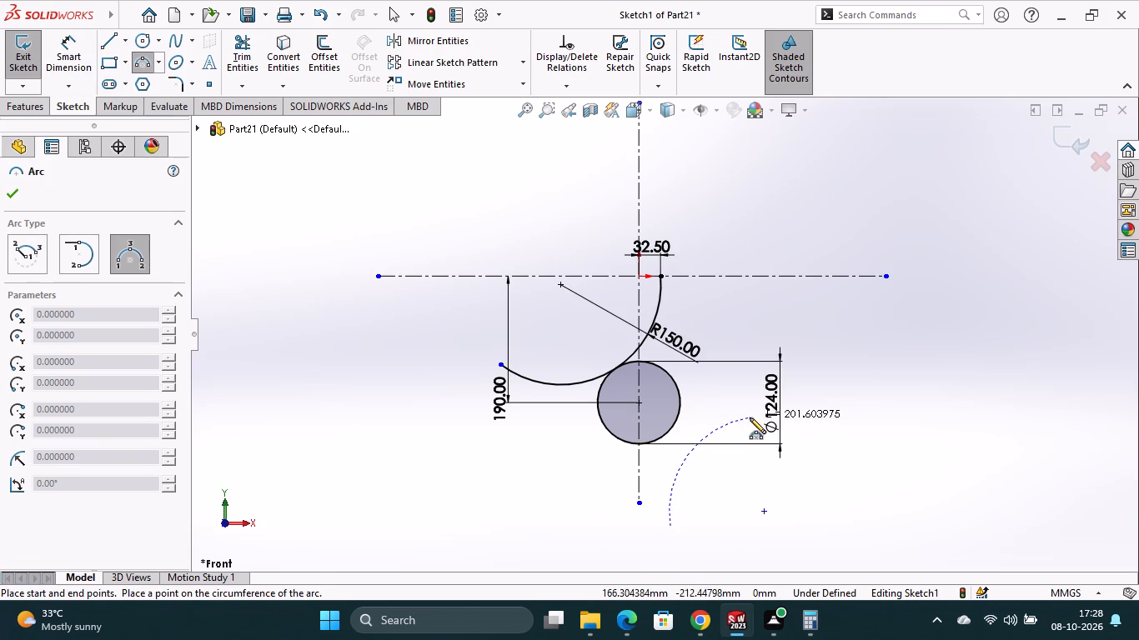
pyautogui.click(789, 372)
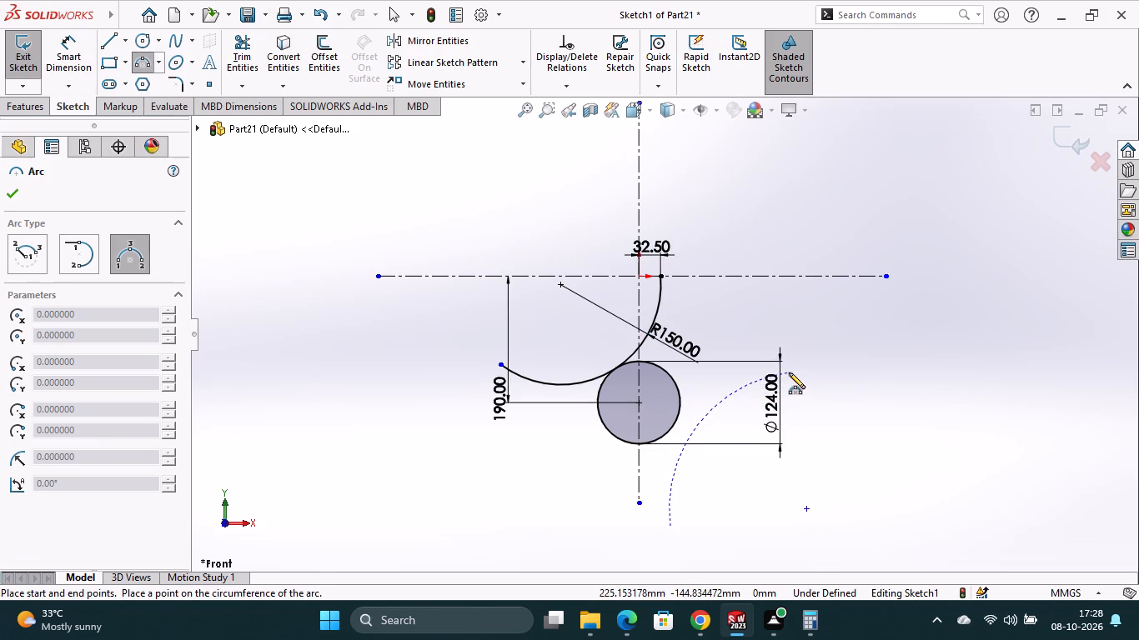
pyautogui.click(736, 388)
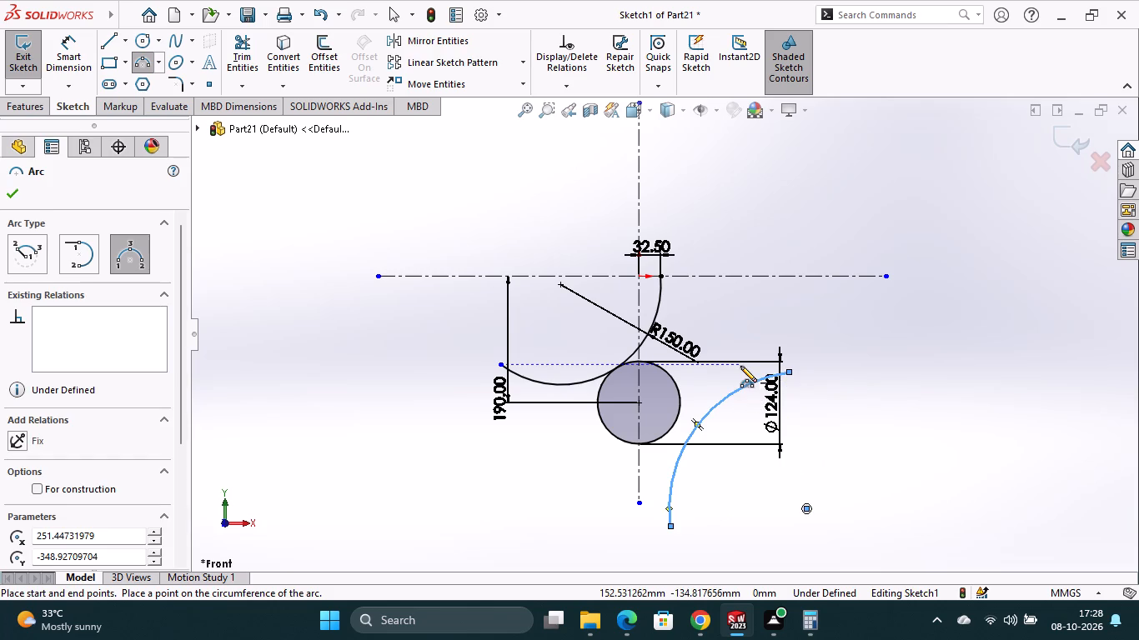
pyautogui.press('Escape')
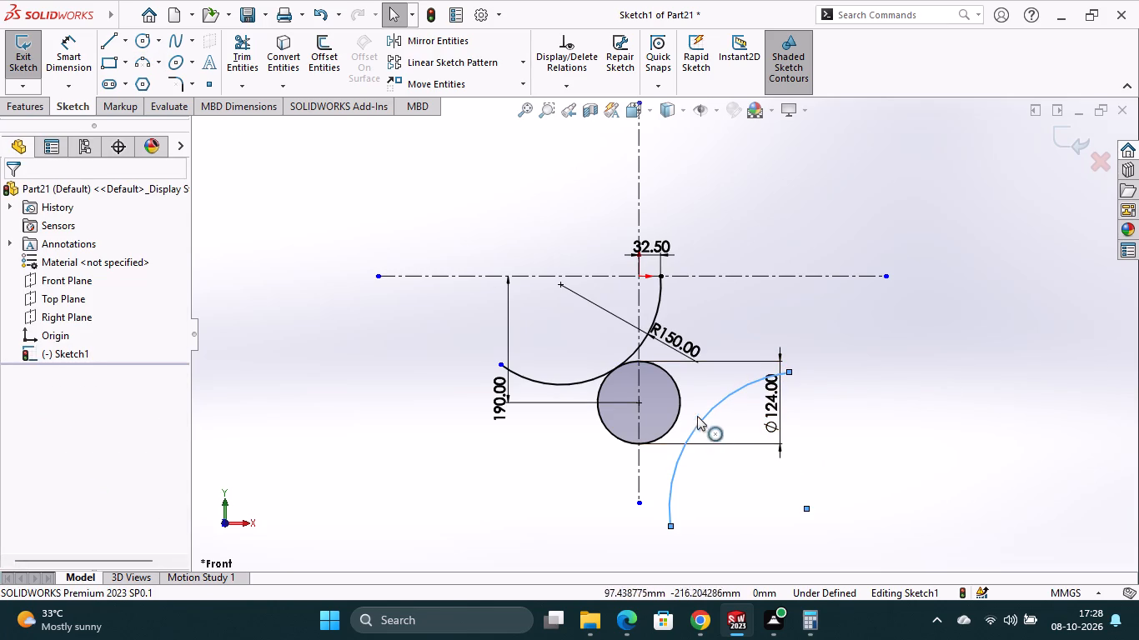
# Add a tangent relation between the second arc and the 124 mm circle.
pyautogui.keyDown('ctrl'); pyautogui.click(675, 417); pyautogui.keyUp('ctrl')
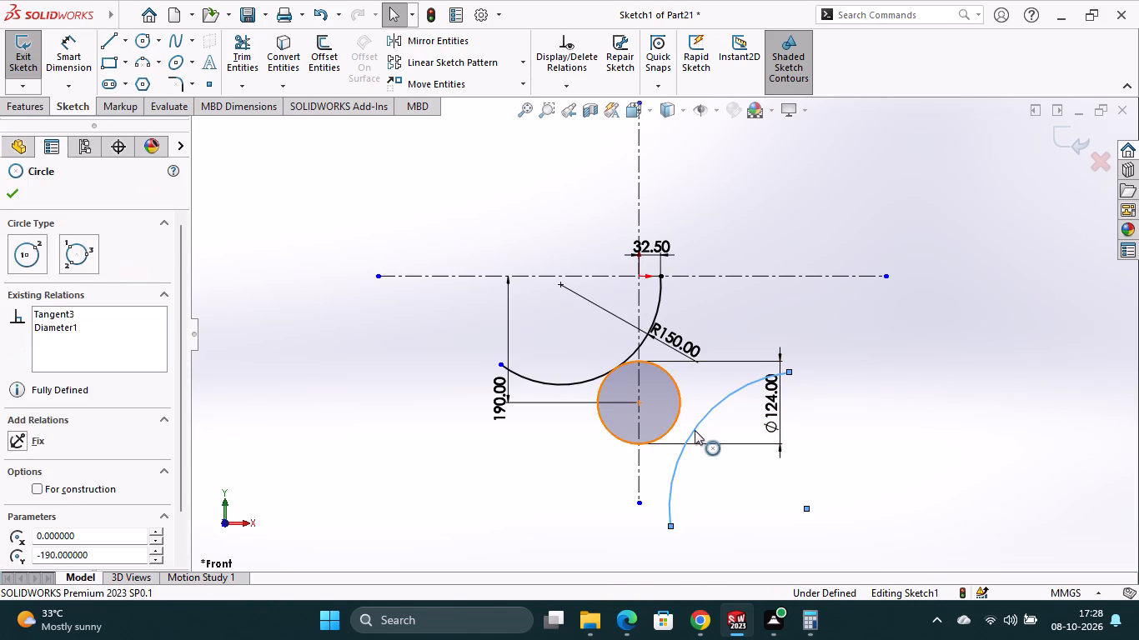
pyautogui.keyDown('ctrl'); pyautogui.click(695, 430); pyautogui.keyUp('ctrl')
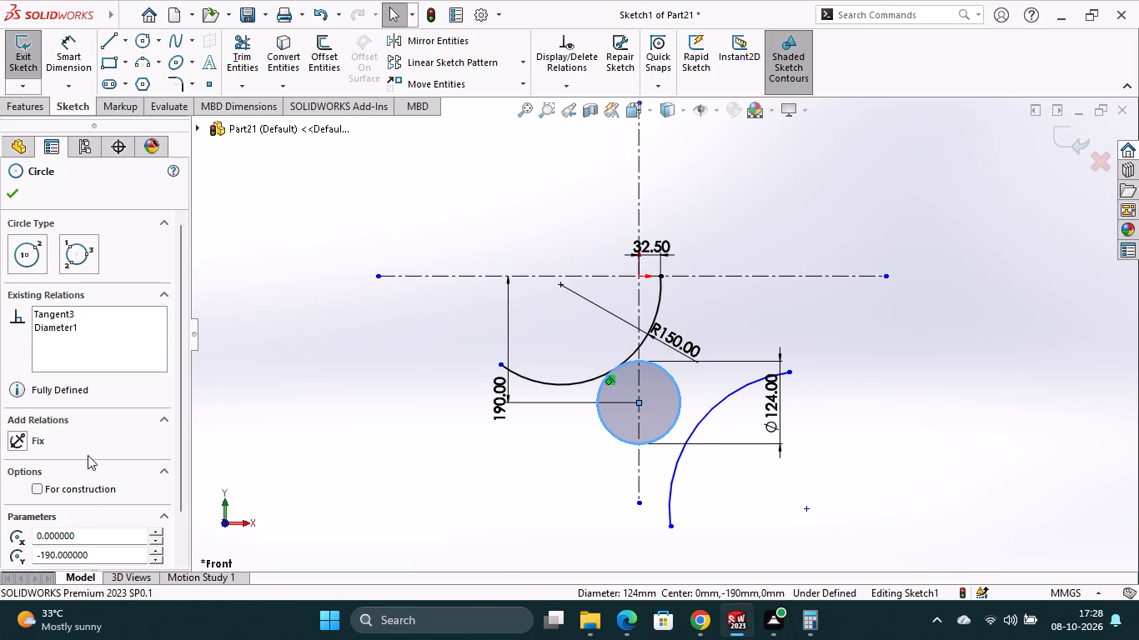
pyautogui.press('Escape')
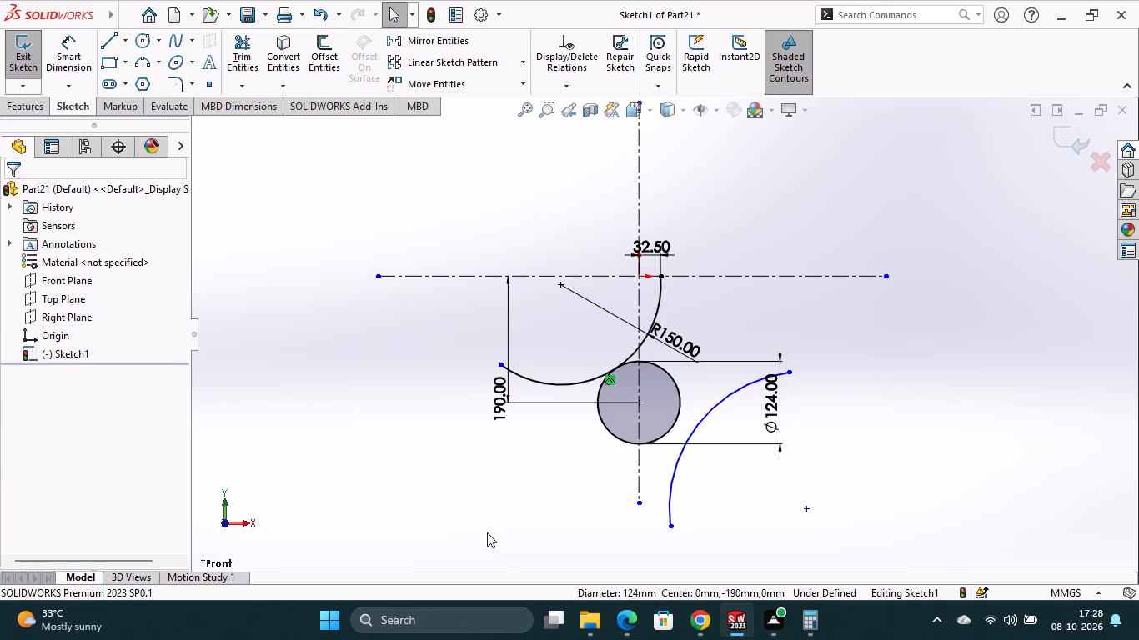
pyautogui.click(676, 468)
pyautogui.keyDown('ctrl'); pyautogui.click(660, 439); pyautogui.keyUp('ctrl')
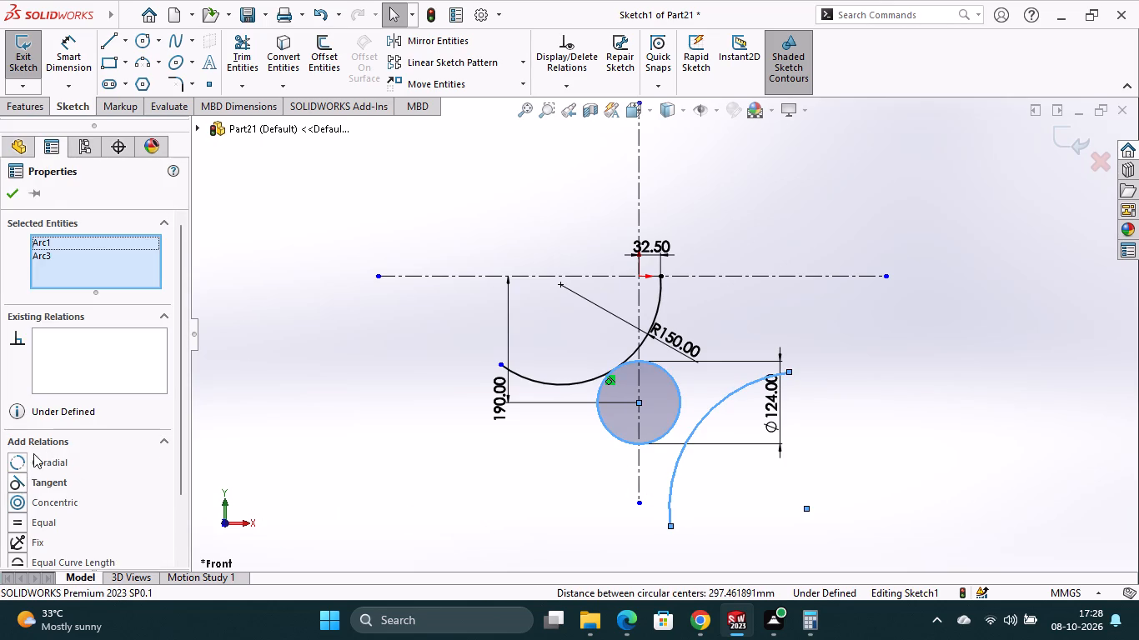
pyautogui.keyDown('ctrl'); pyautogui.click(16, 483); pyautogui.keyUp('ctrl')
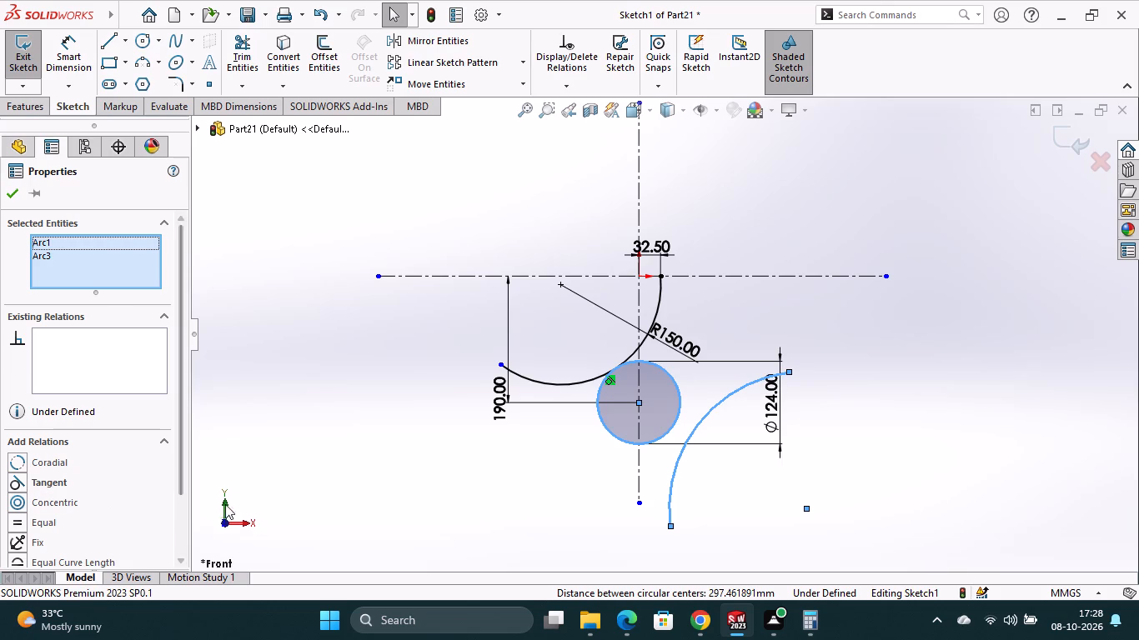
# Apply the tangent relation between the selected second arc and the 124 mm circle.
pyautogui.click(18, 475)
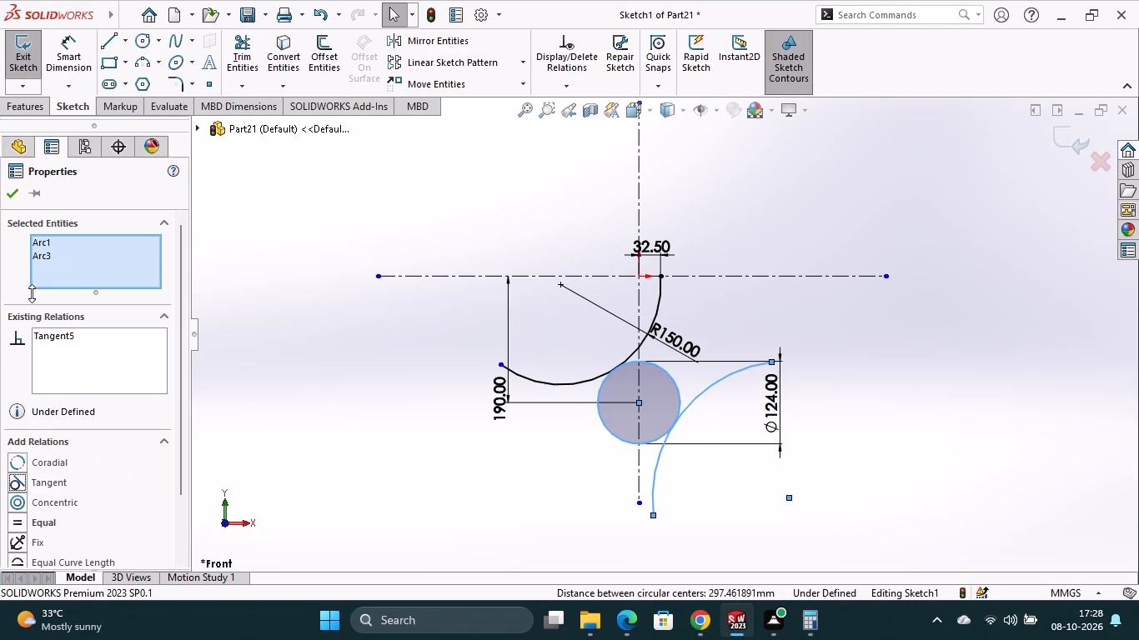
pyautogui.click(13, 199)
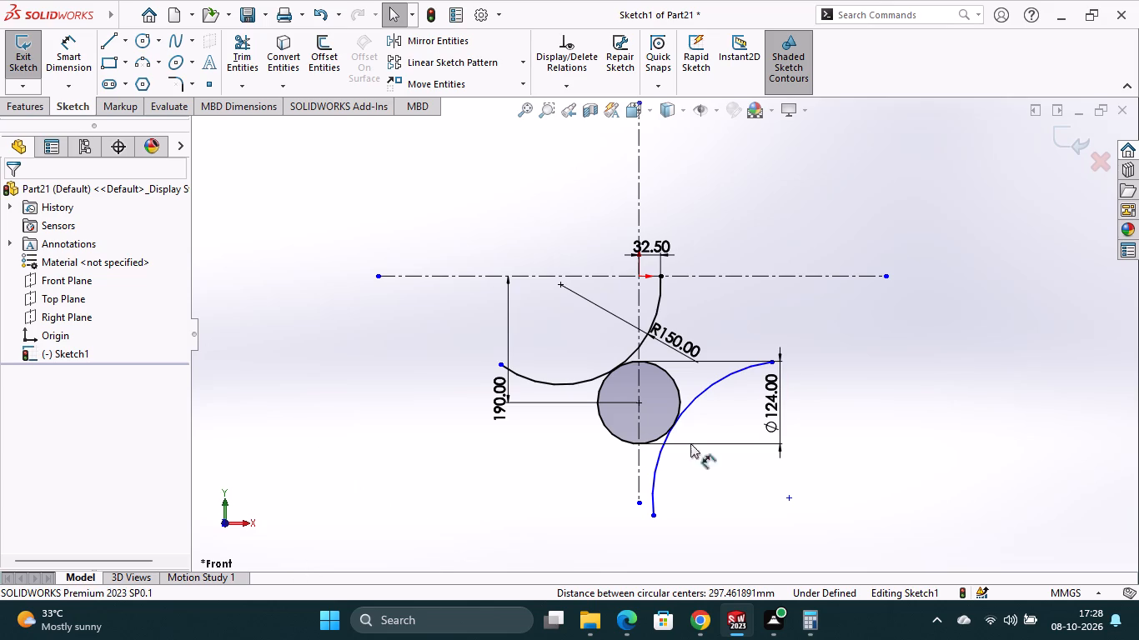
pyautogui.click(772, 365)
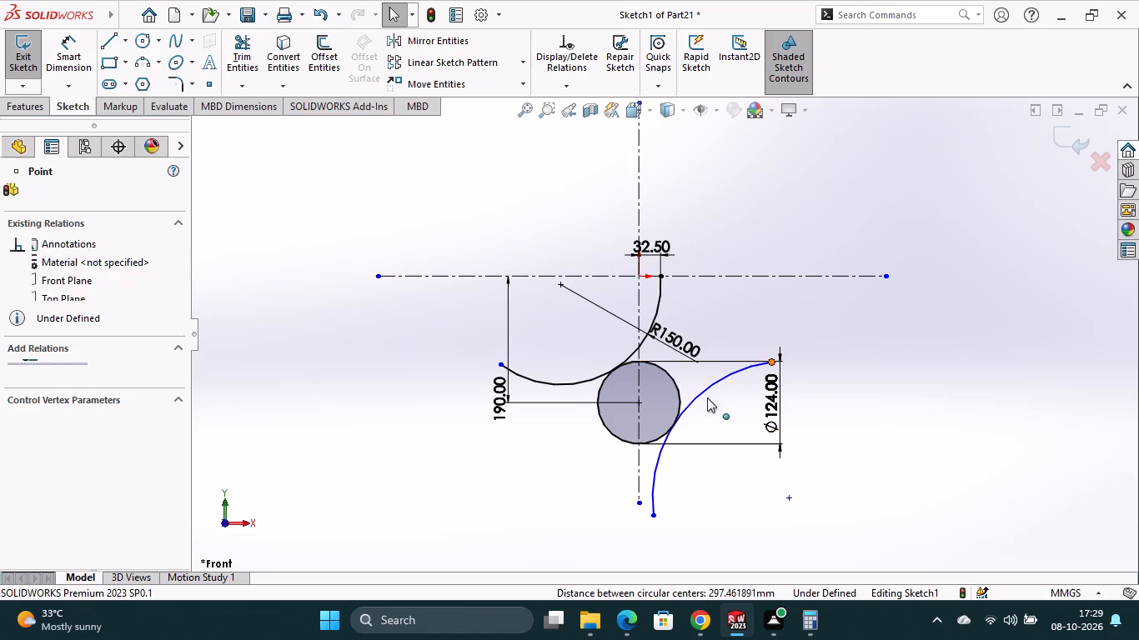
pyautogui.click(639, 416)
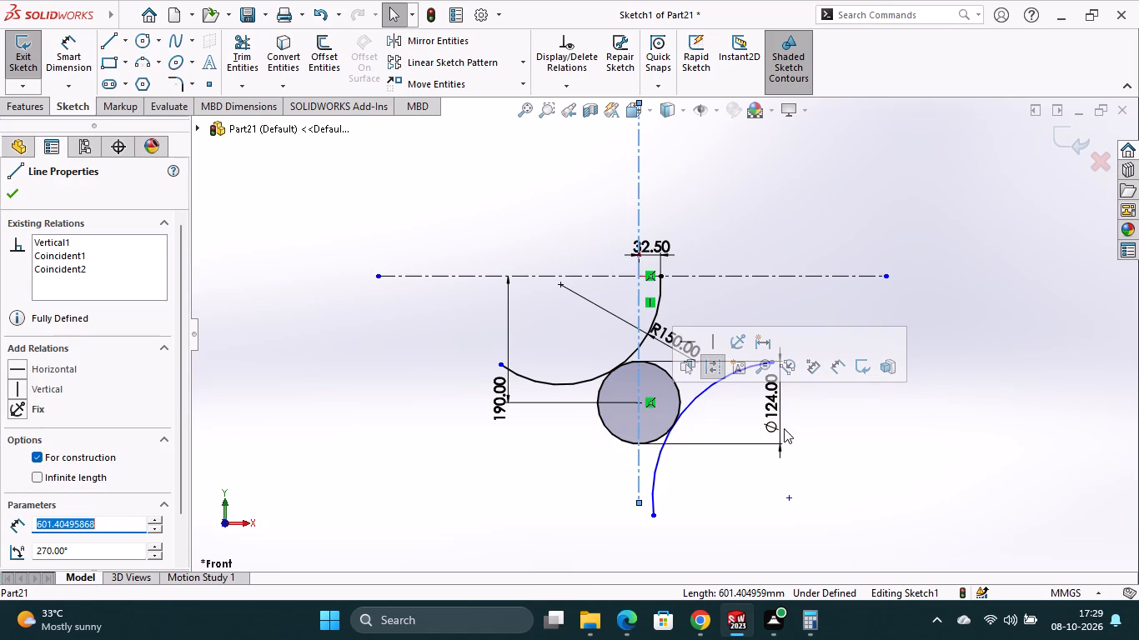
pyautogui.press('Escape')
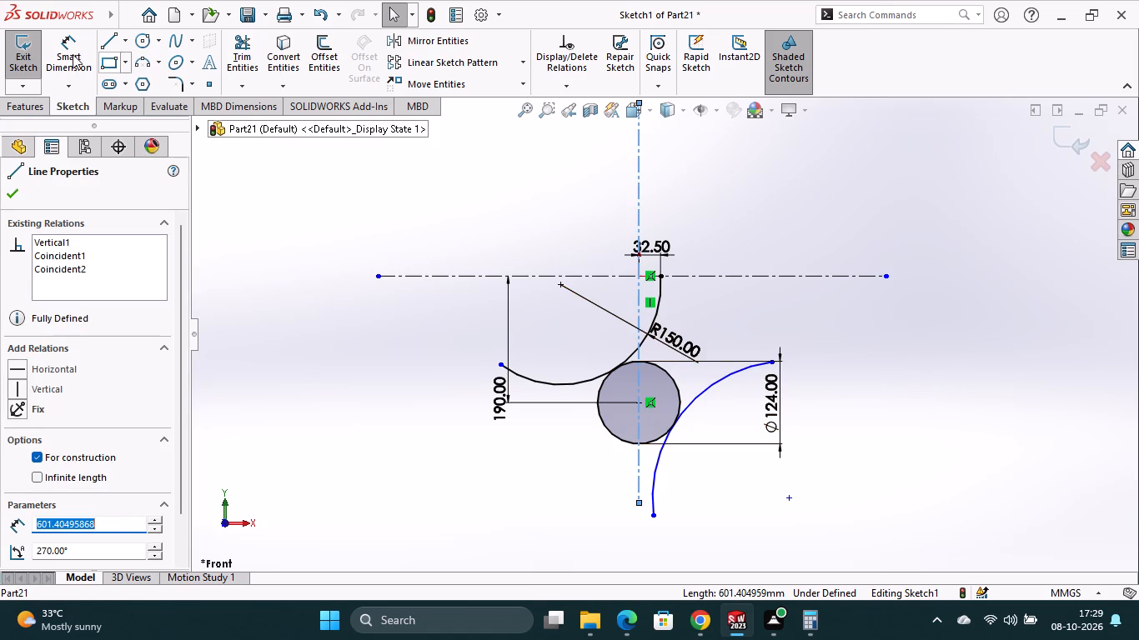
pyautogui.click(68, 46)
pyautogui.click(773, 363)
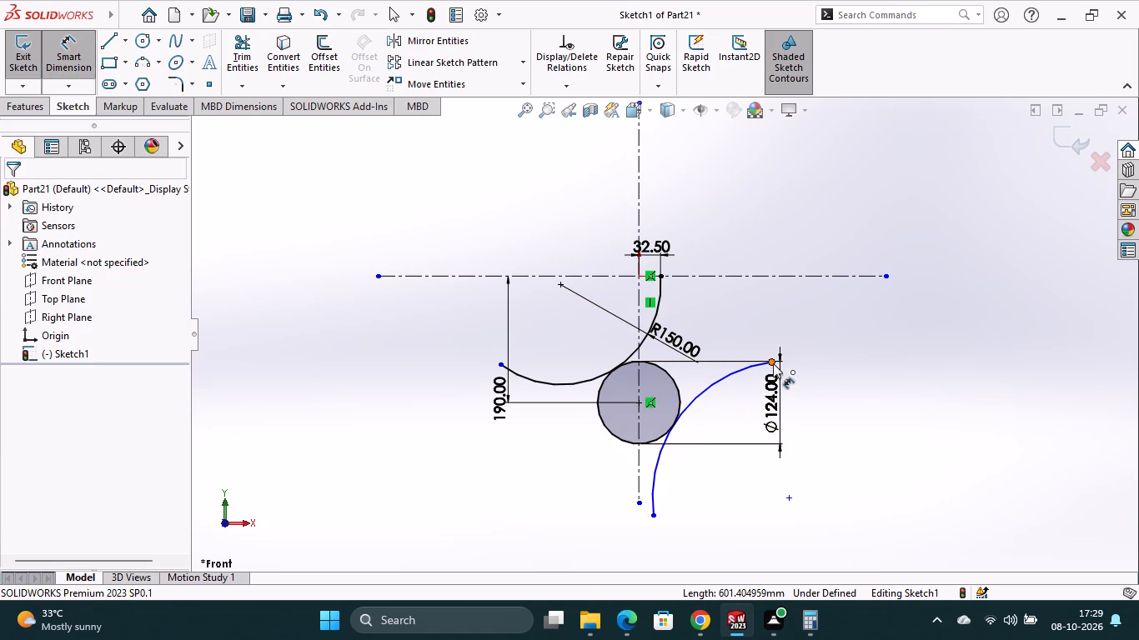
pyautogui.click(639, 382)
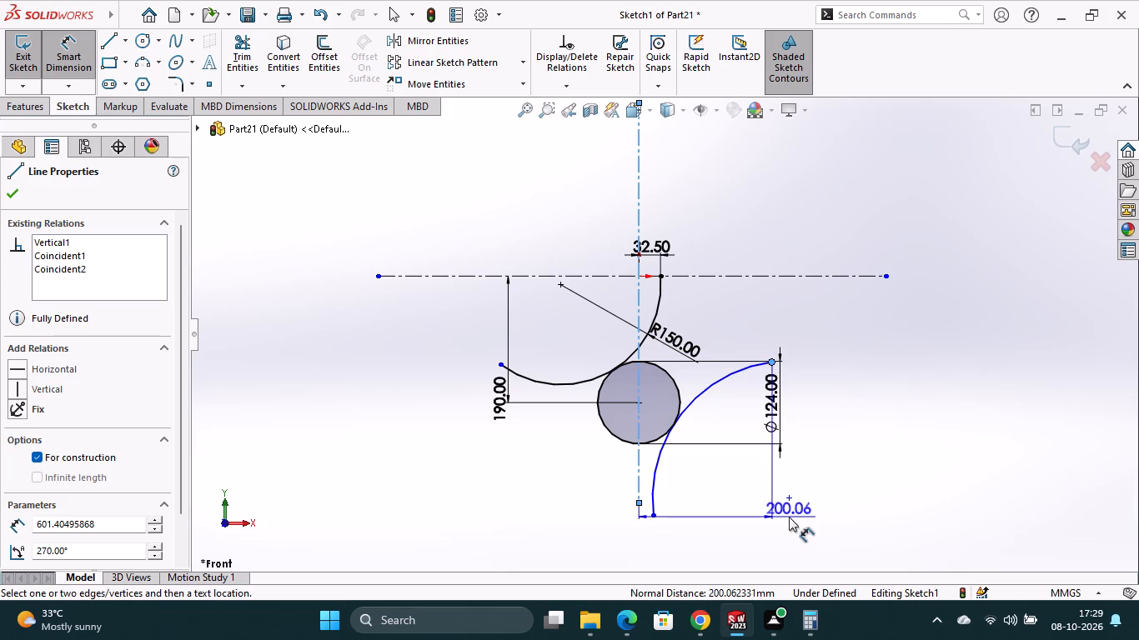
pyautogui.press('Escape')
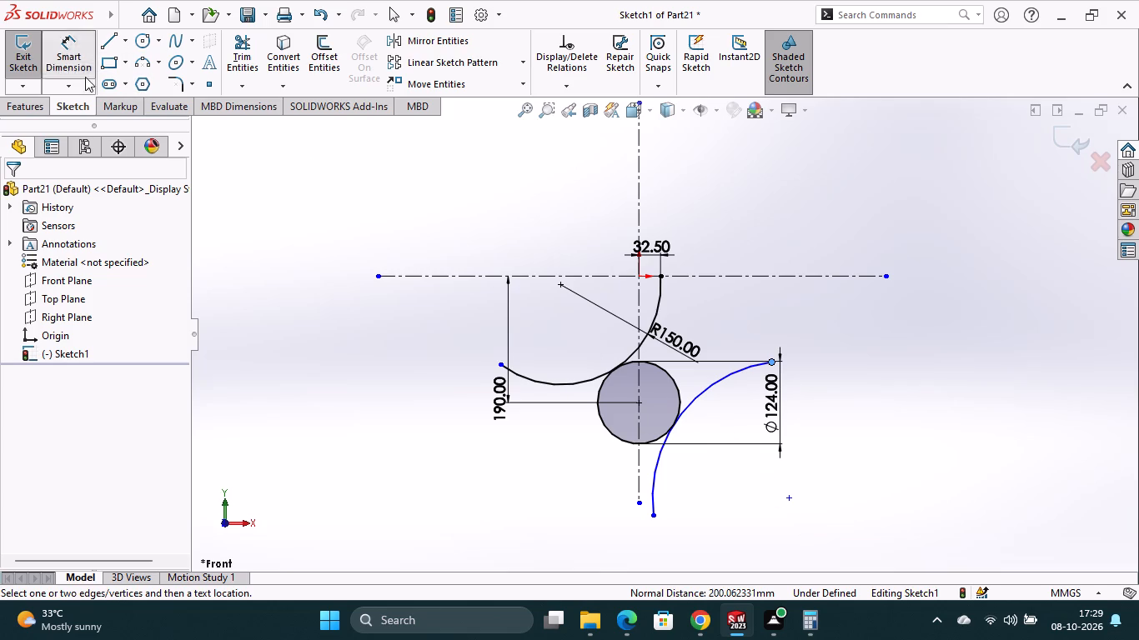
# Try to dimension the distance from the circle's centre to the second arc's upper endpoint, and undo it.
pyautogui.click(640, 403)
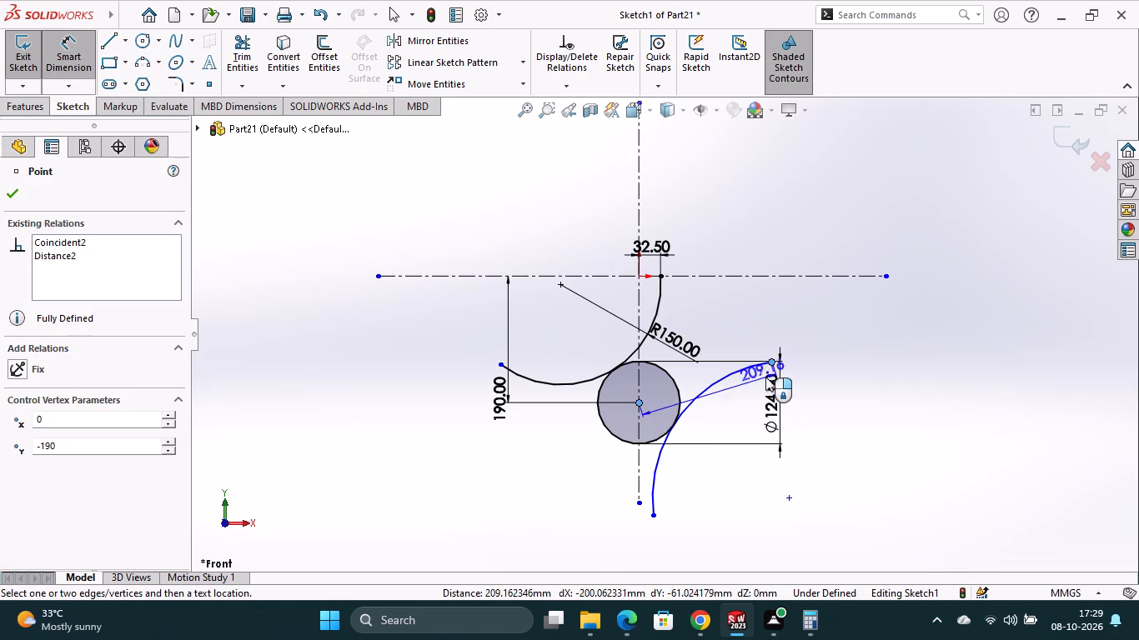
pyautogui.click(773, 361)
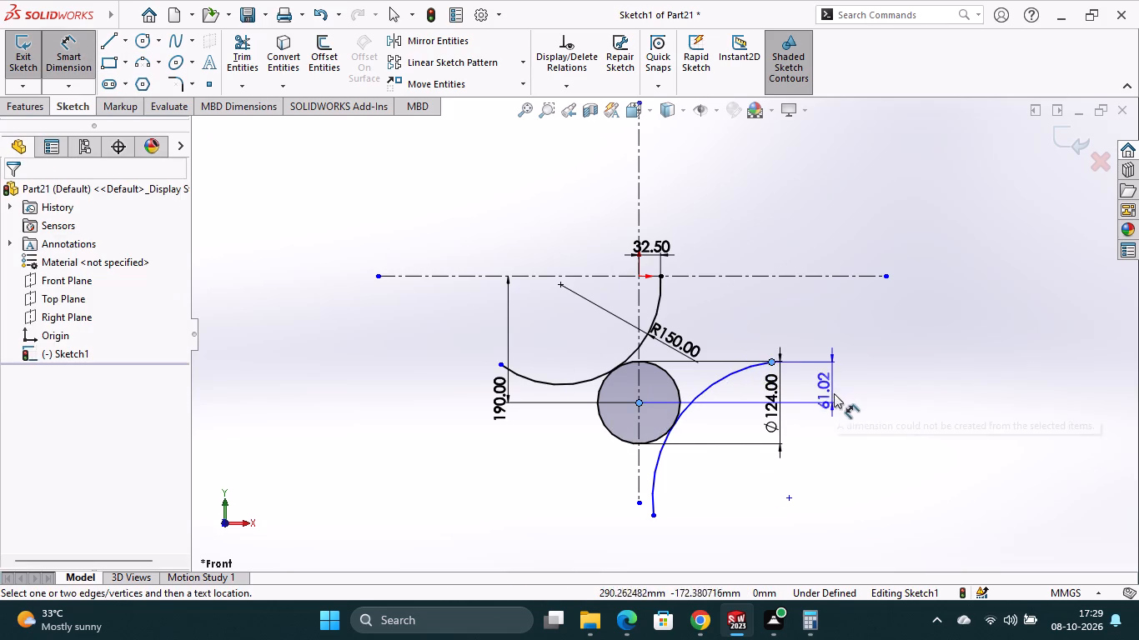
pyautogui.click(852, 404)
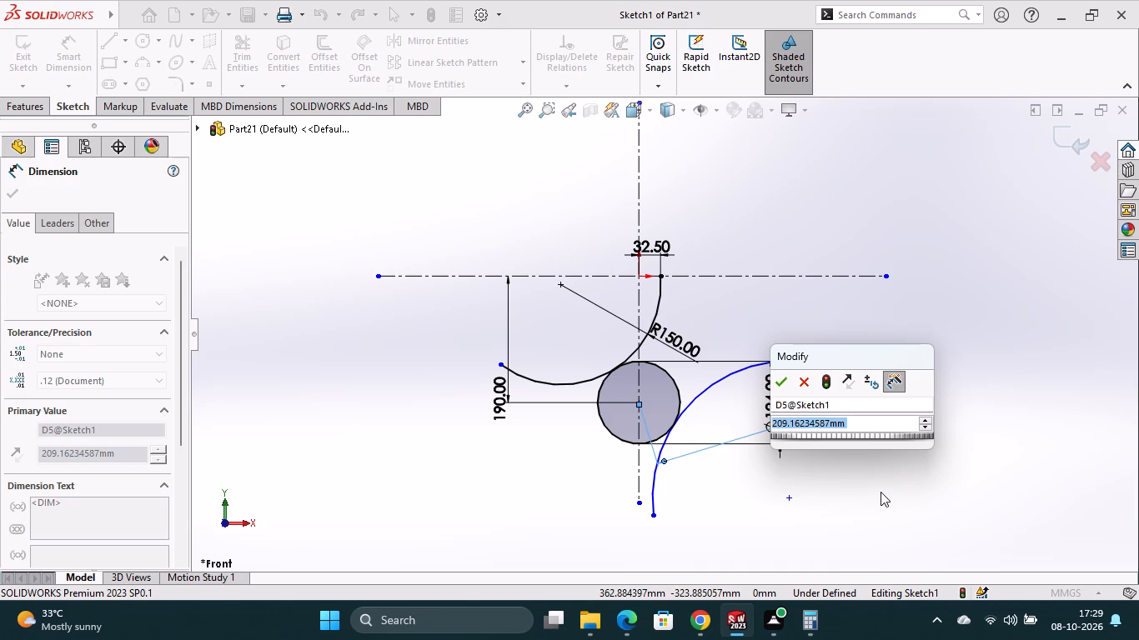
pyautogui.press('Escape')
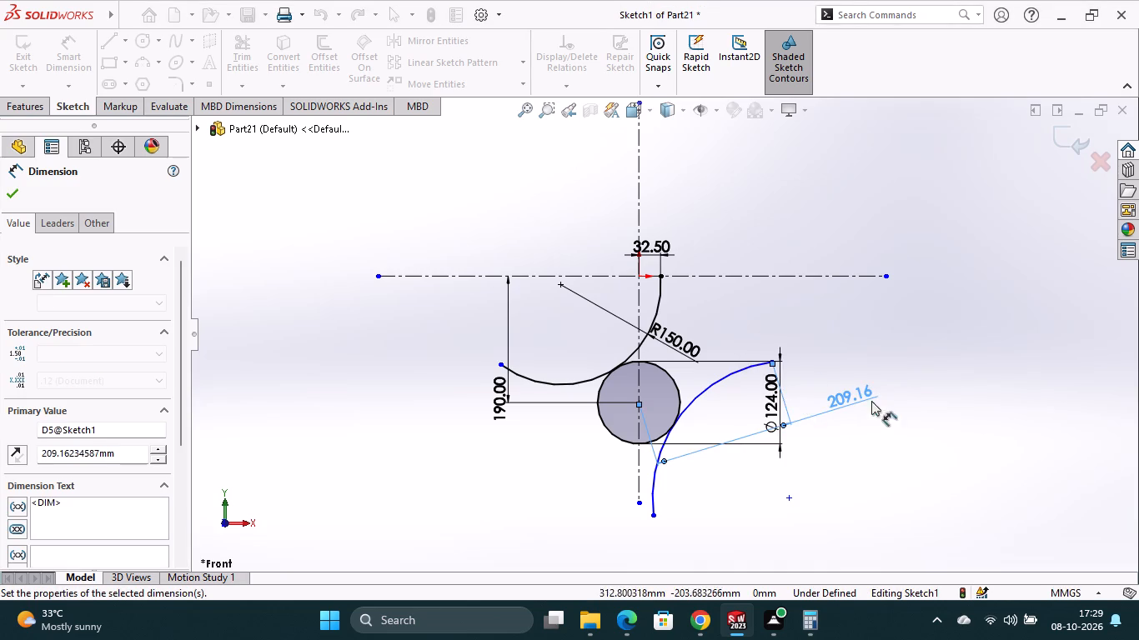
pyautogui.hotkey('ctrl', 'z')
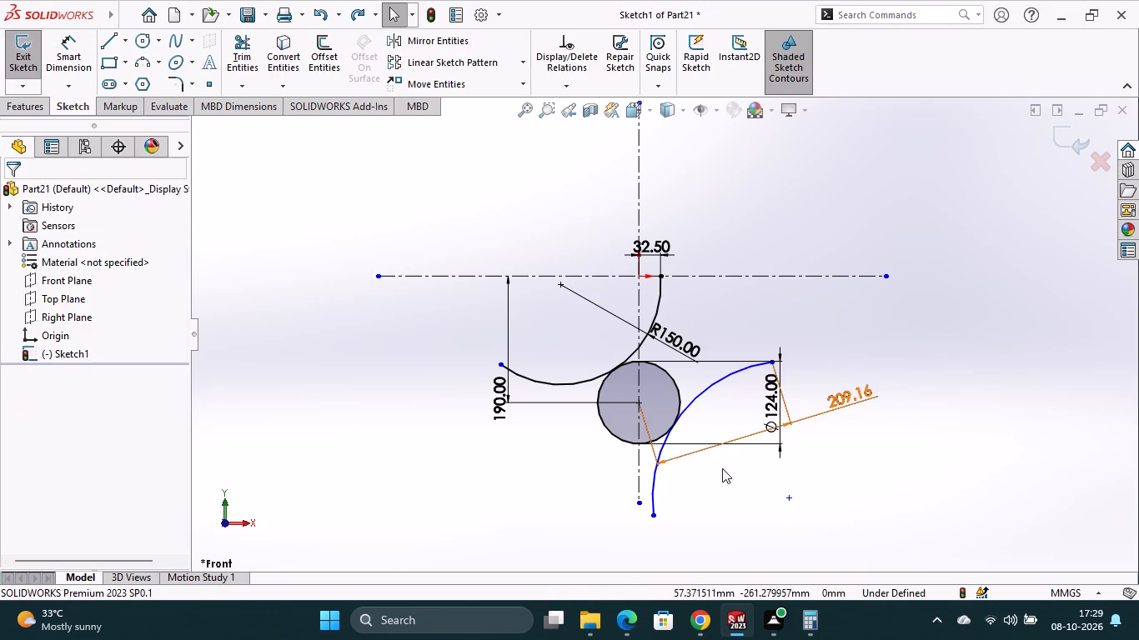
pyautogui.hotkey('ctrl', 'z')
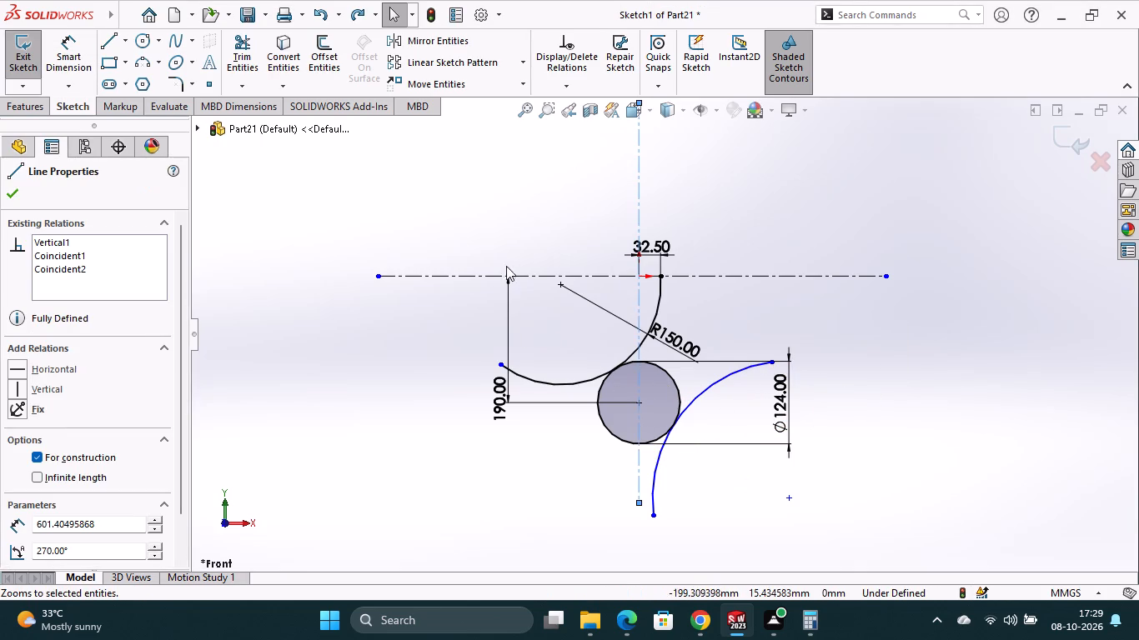
# Dimension the vertical distance from the circle's centre to the second arc's upper endpoint as 80 mm.
pyautogui.click(78, 54)
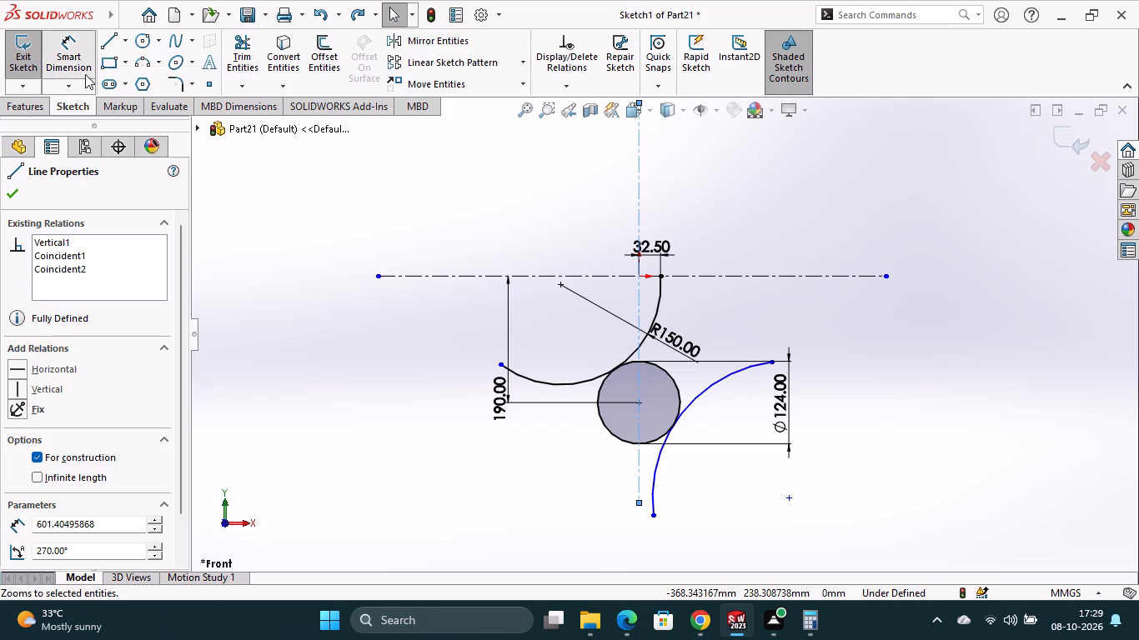
pyautogui.click(637, 404)
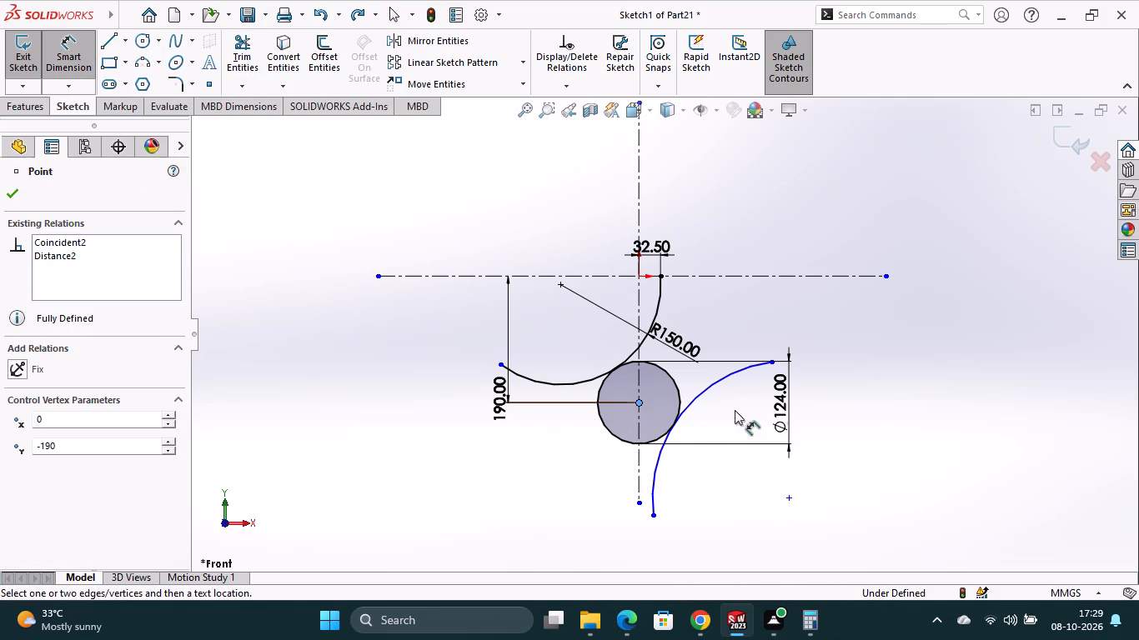
pyautogui.click(771, 363)
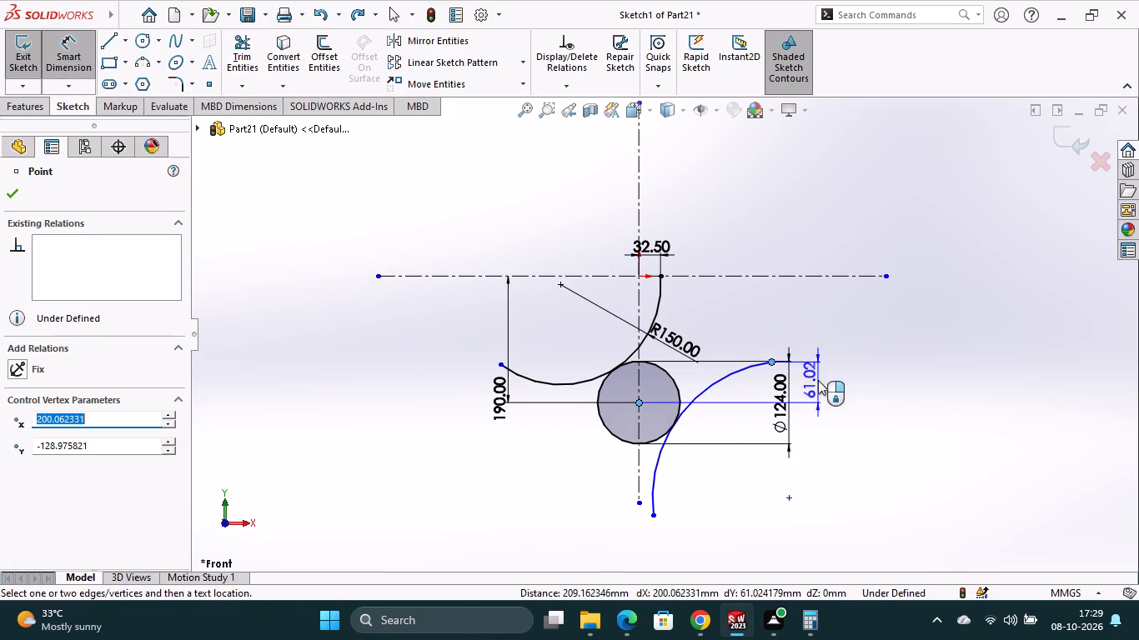
pyautogui.click(843, 384)
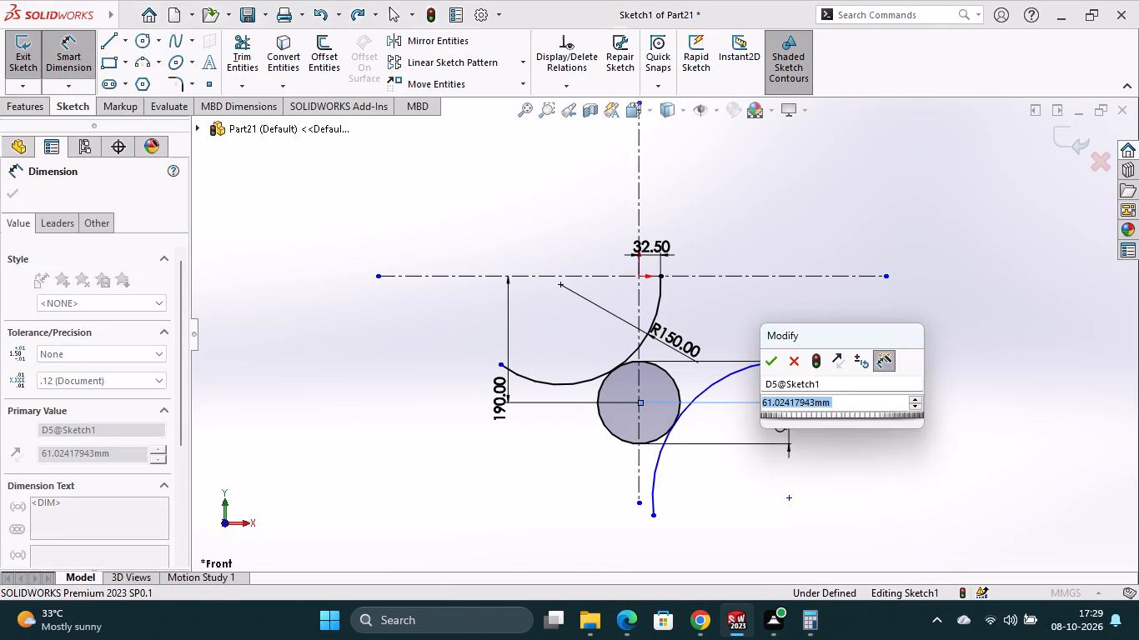
pyautogui.press('1')
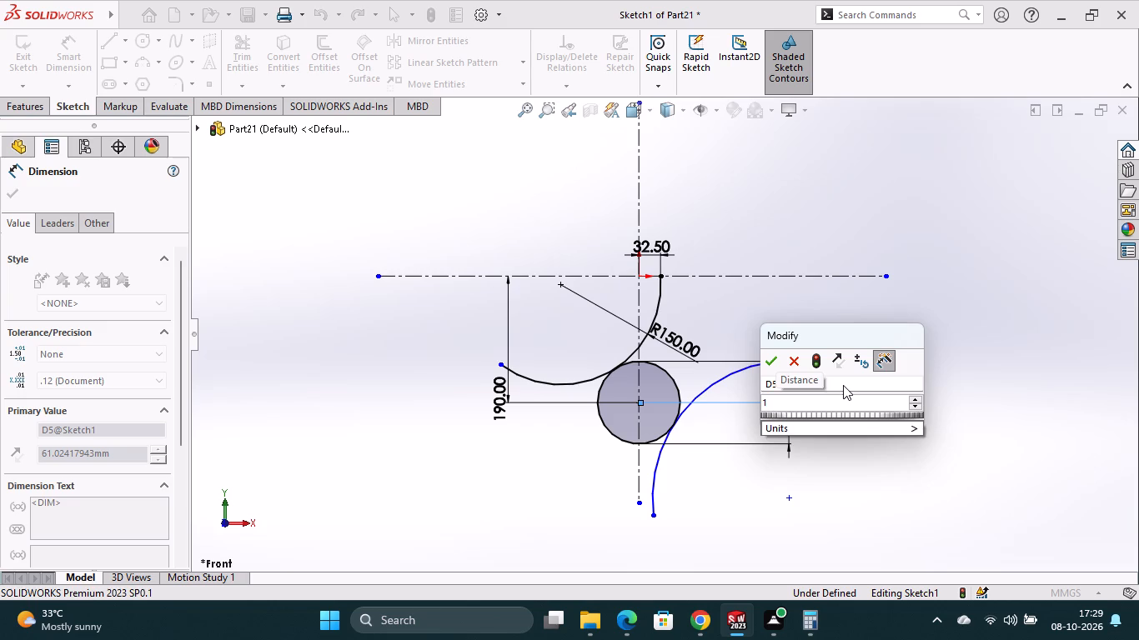
pyautogui.press('BackSpace')
pyautogui.write('80')
pyautogui.press('Return')
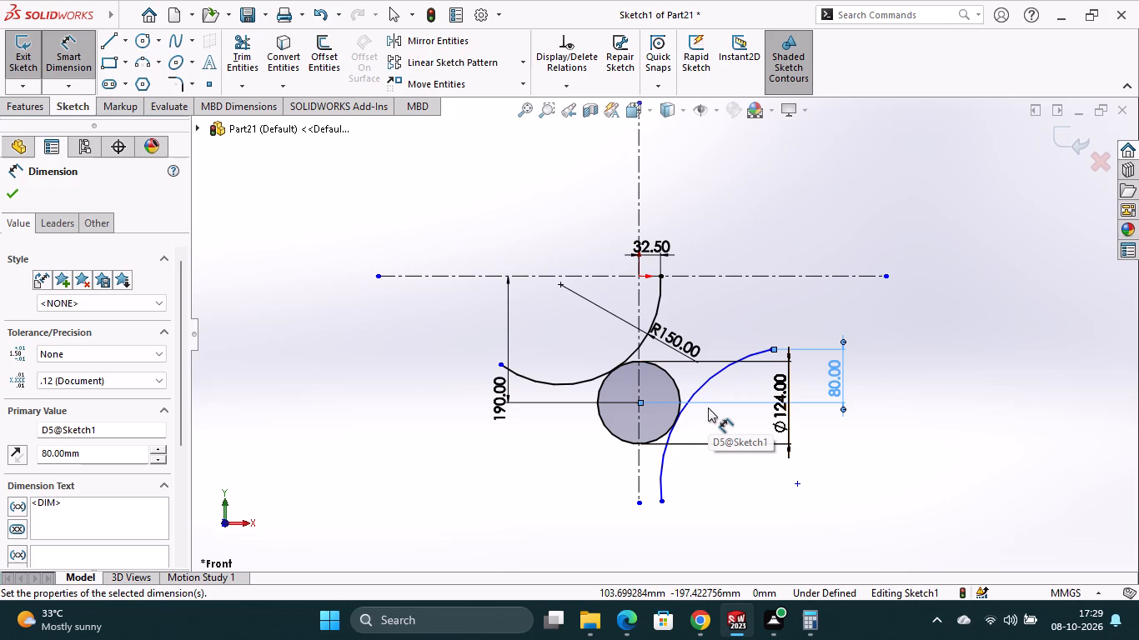
# Dimension the horizontal distance from the circle's centre to the second arc's upper endpoint as 150 mm.
pyautogui.click(636, 403)
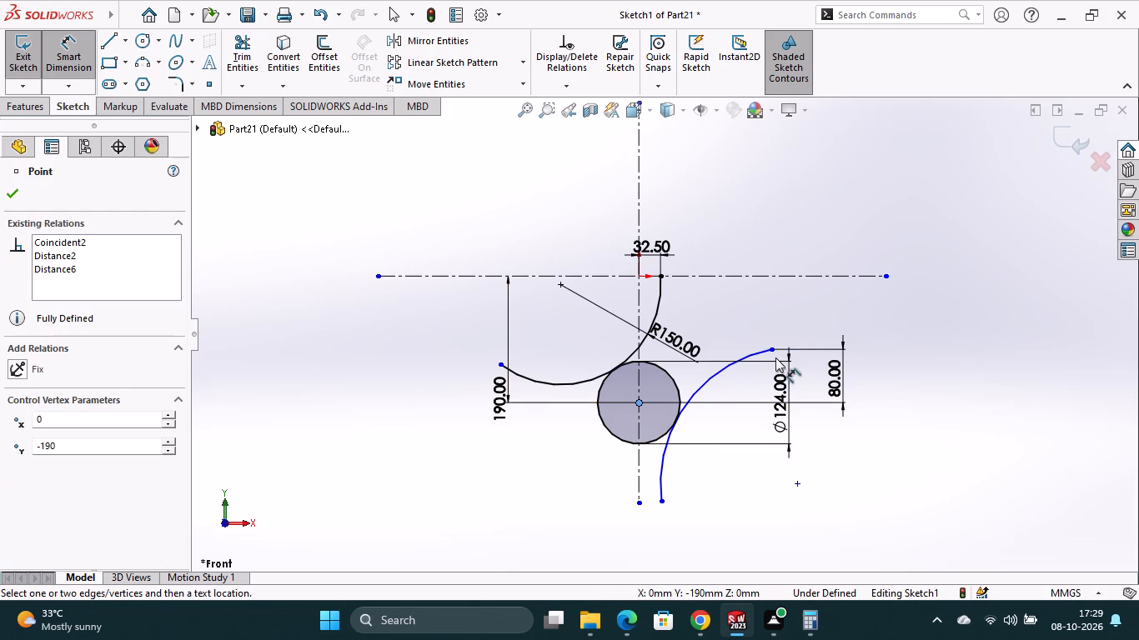
pyautogui.click(775, 350)
pyautogui.click(717, 554)
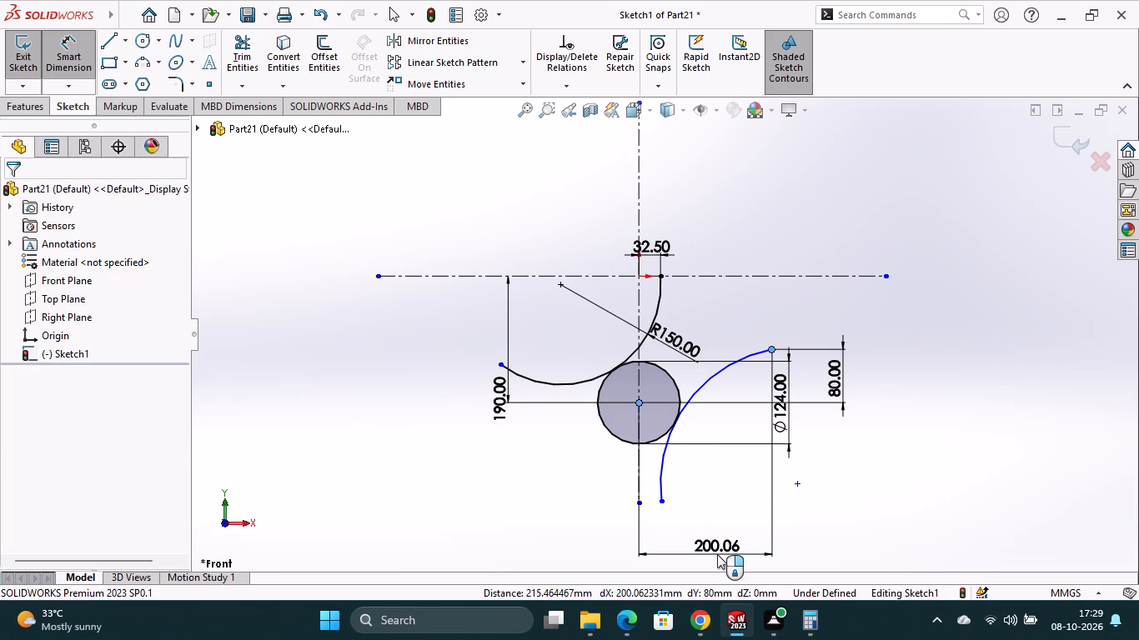
pyautogui.write('150')
pyautogui.press('Return')
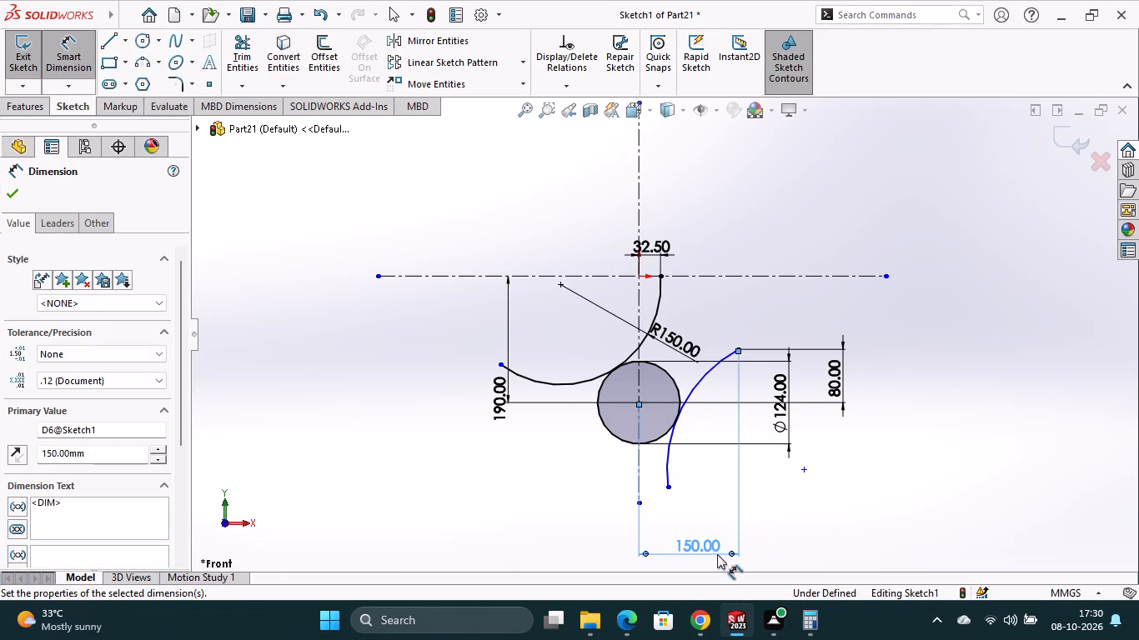
# Dimension the second arc's radius as 180 mm.
pyautogui.click(700, 382)
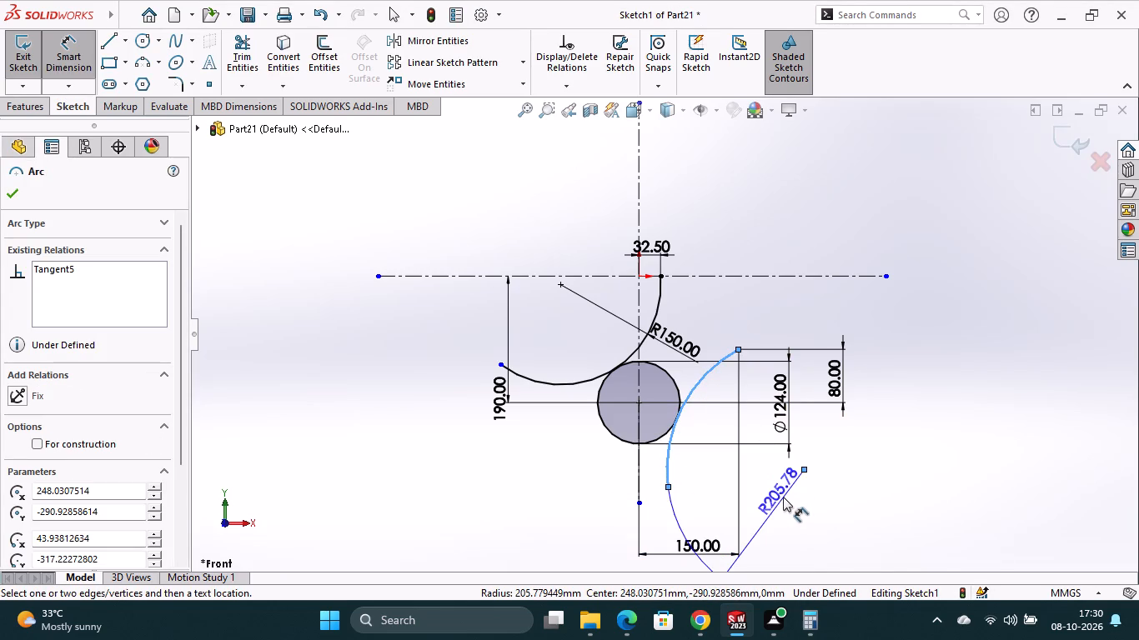
pyautogui.click(795, 461)
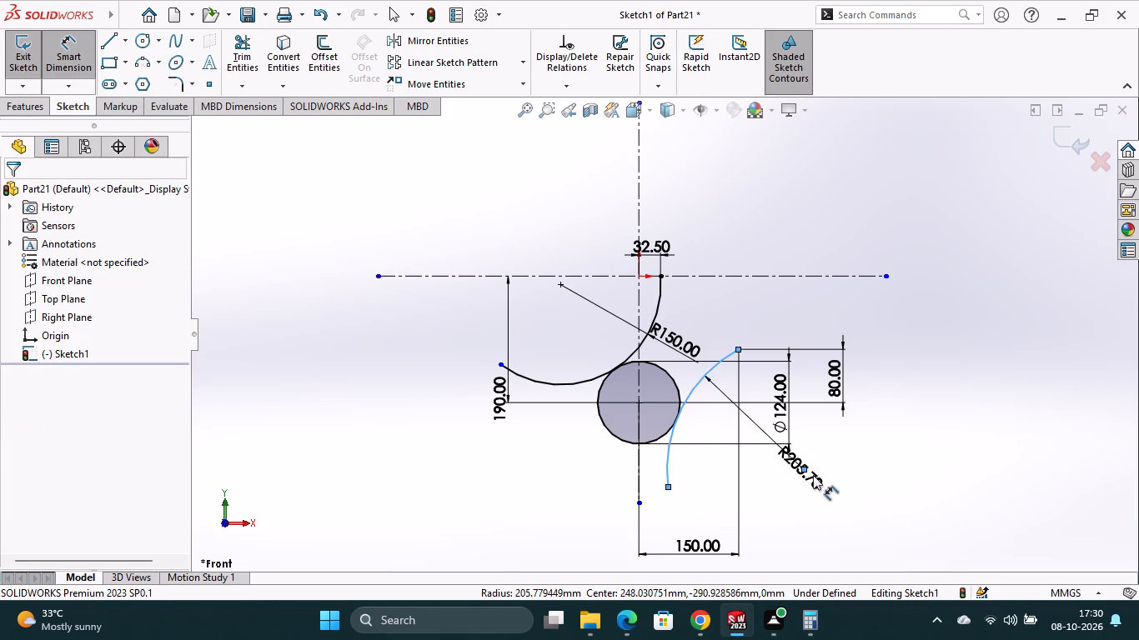
pyautogui.press('1')
pyautogui.write('80')
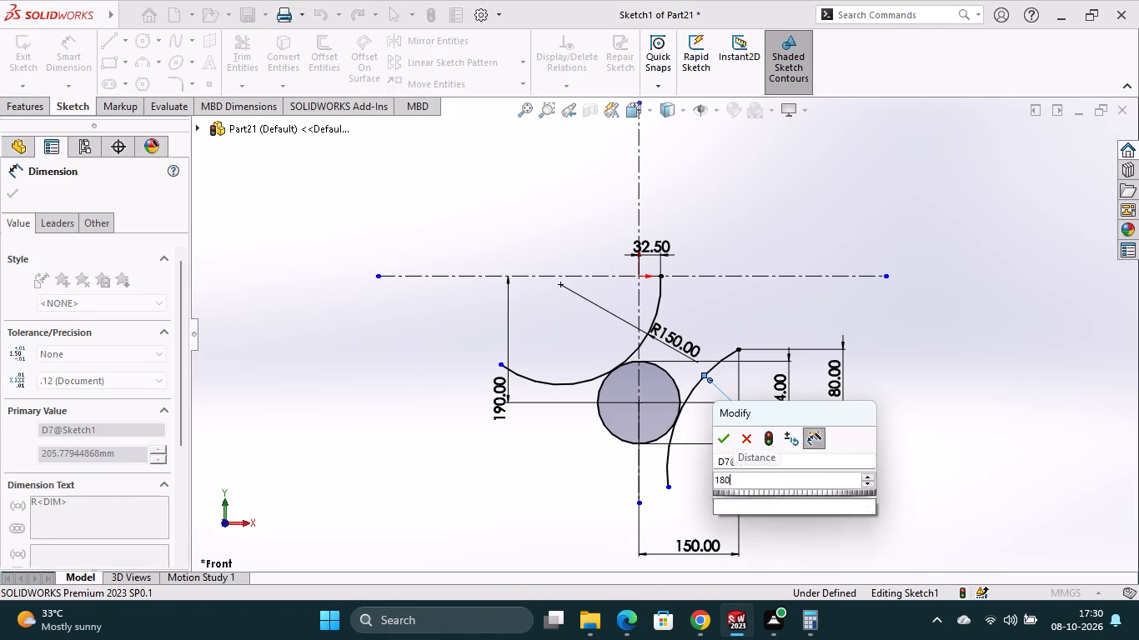
pyautogui.press('Return')
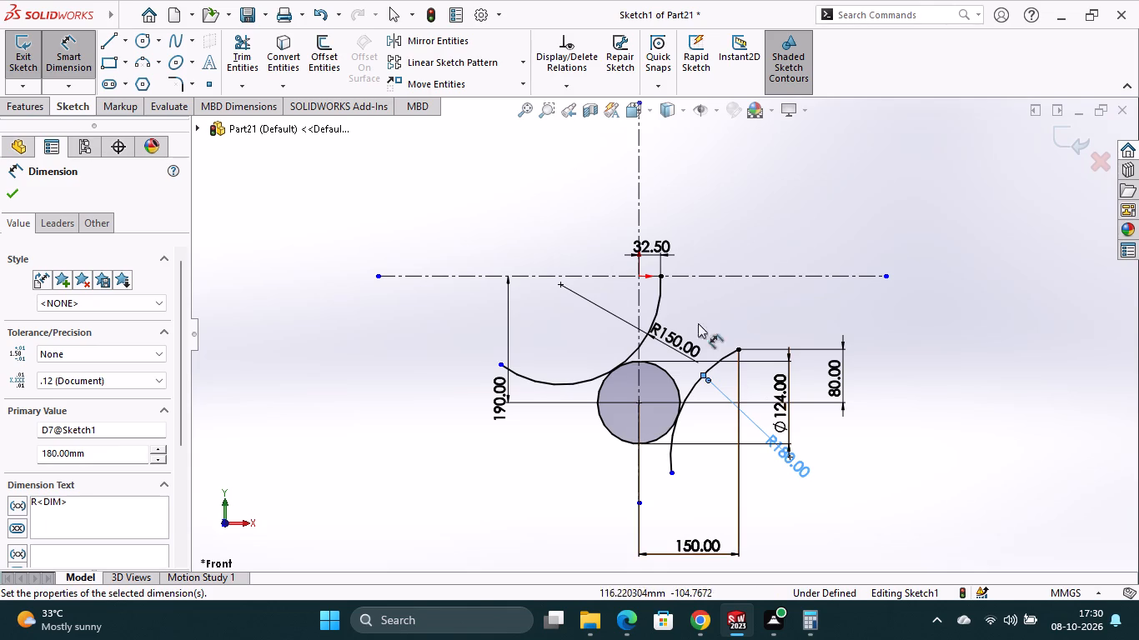
# Trim away the 150 mm radius arc's excess portion beyond its tangent point with the circle, using Trim to closest.
pyautogui.click(241, 80)
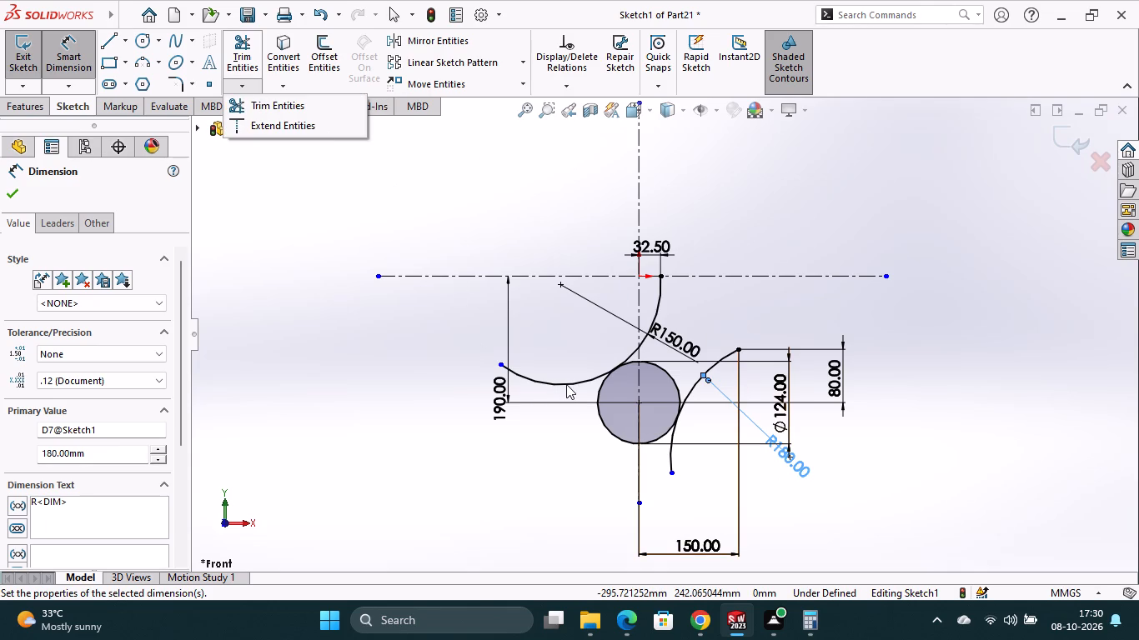
pyautogui.click(566, 384)
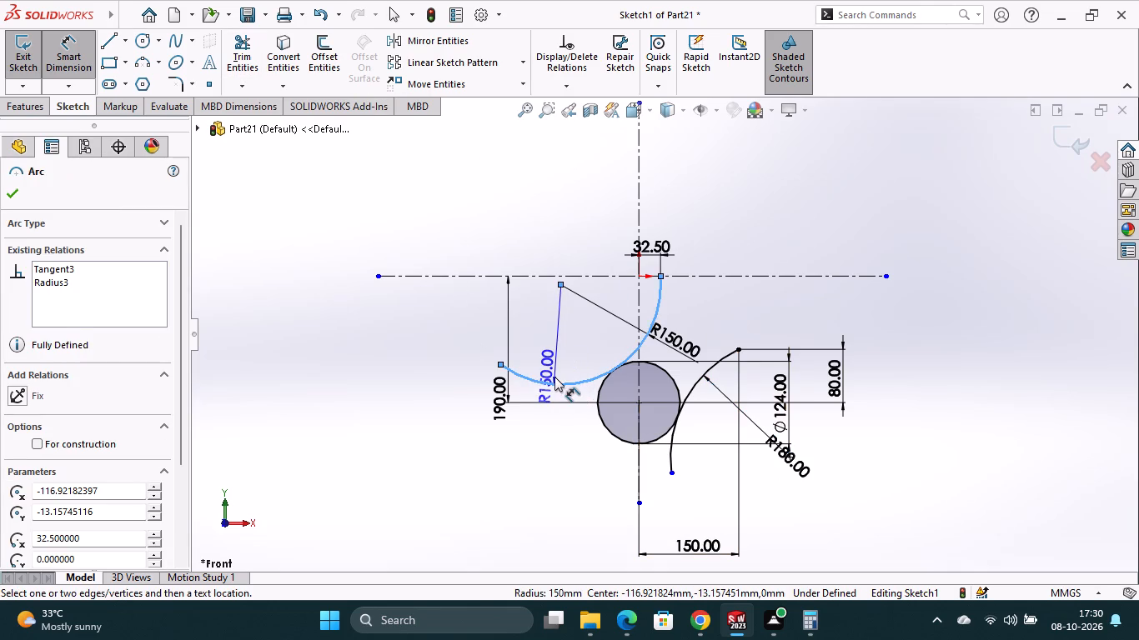
pyautogui.press('Escape')
pyautogui.press('Escape')
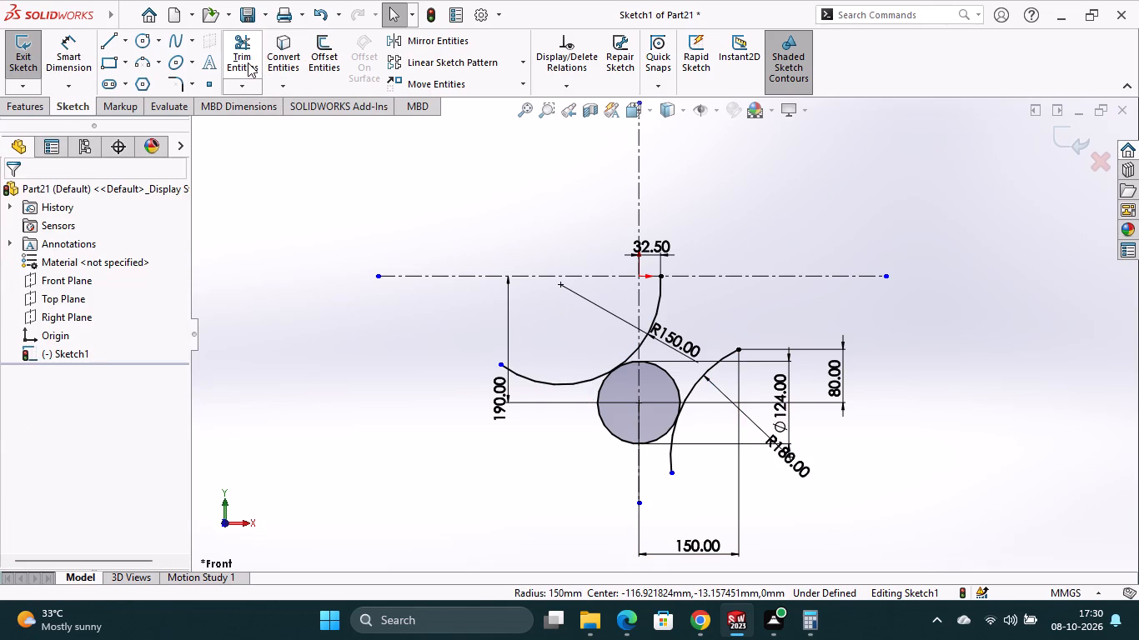
pyautogui.click(248, 62)
pyautogui.click(563, 384)
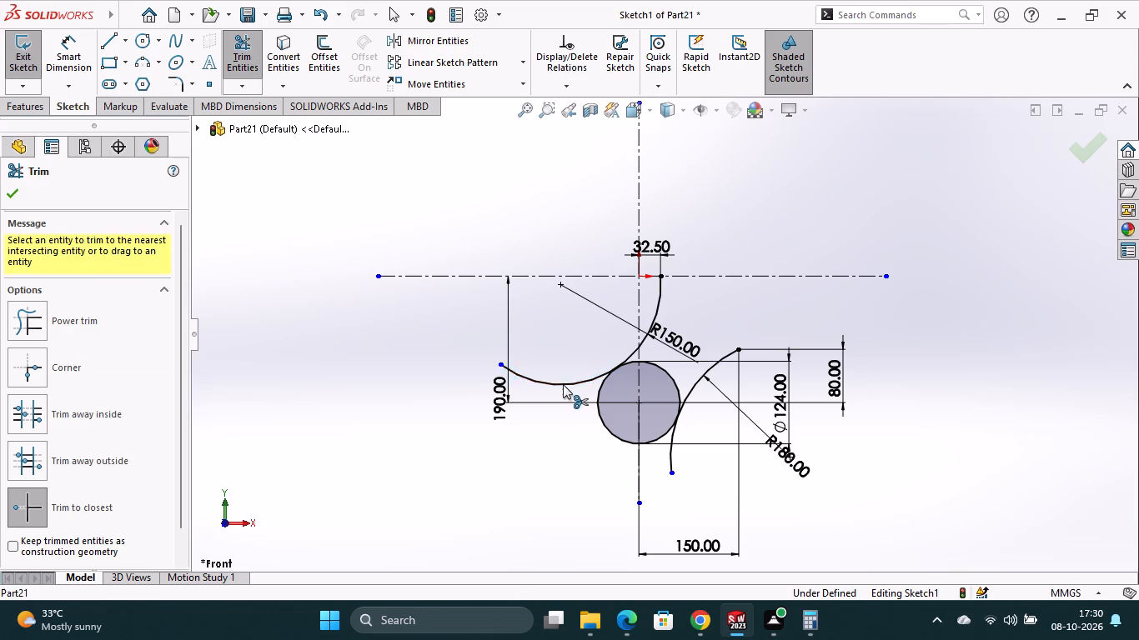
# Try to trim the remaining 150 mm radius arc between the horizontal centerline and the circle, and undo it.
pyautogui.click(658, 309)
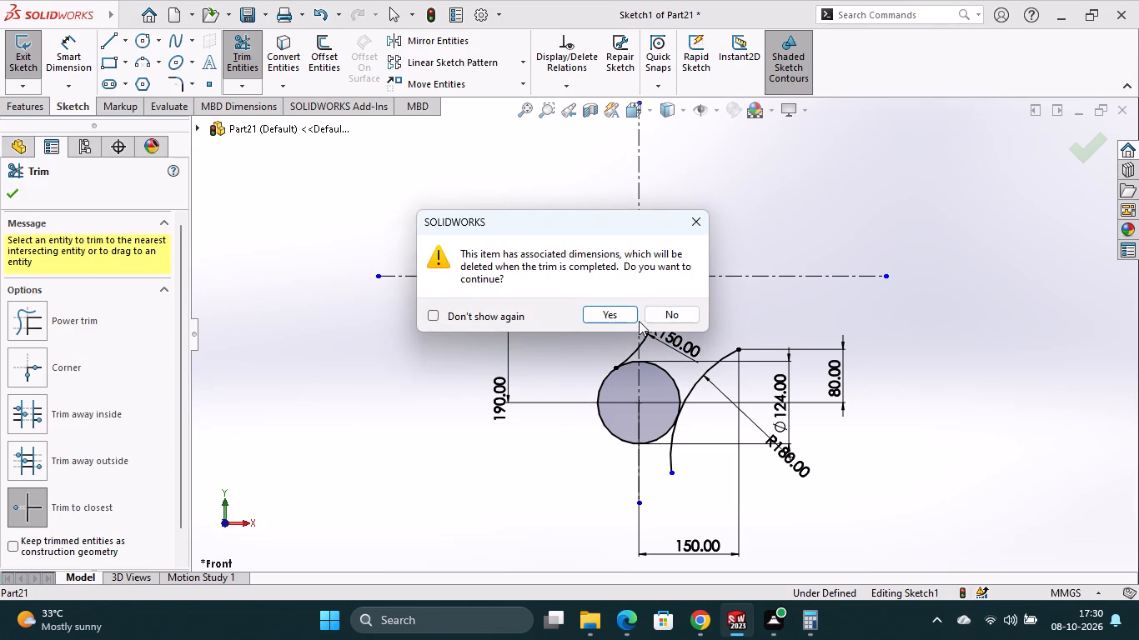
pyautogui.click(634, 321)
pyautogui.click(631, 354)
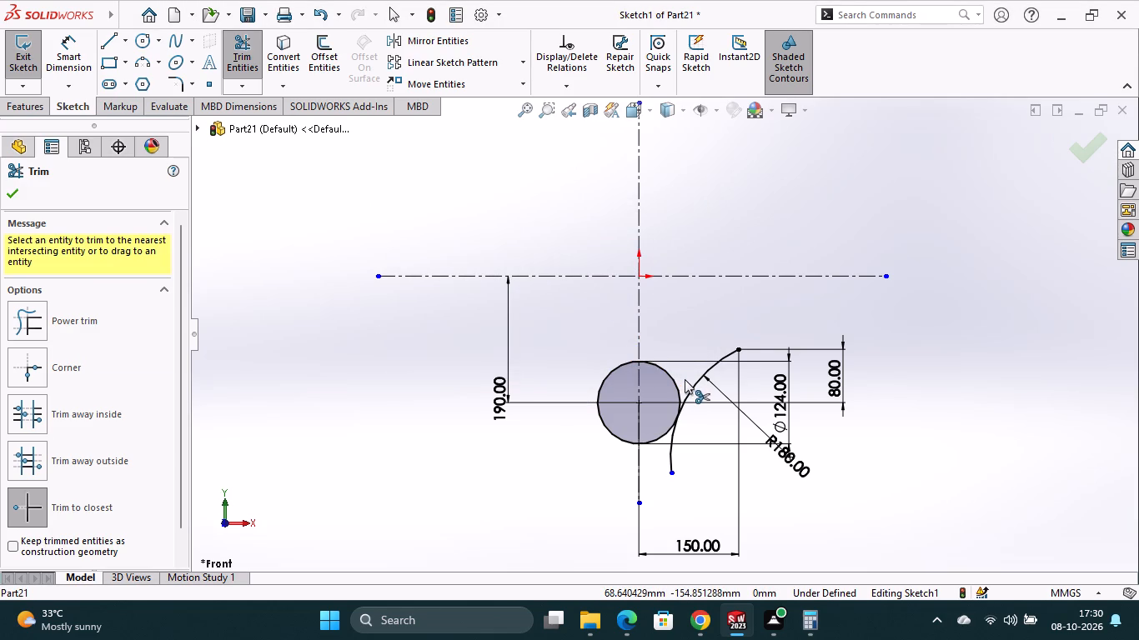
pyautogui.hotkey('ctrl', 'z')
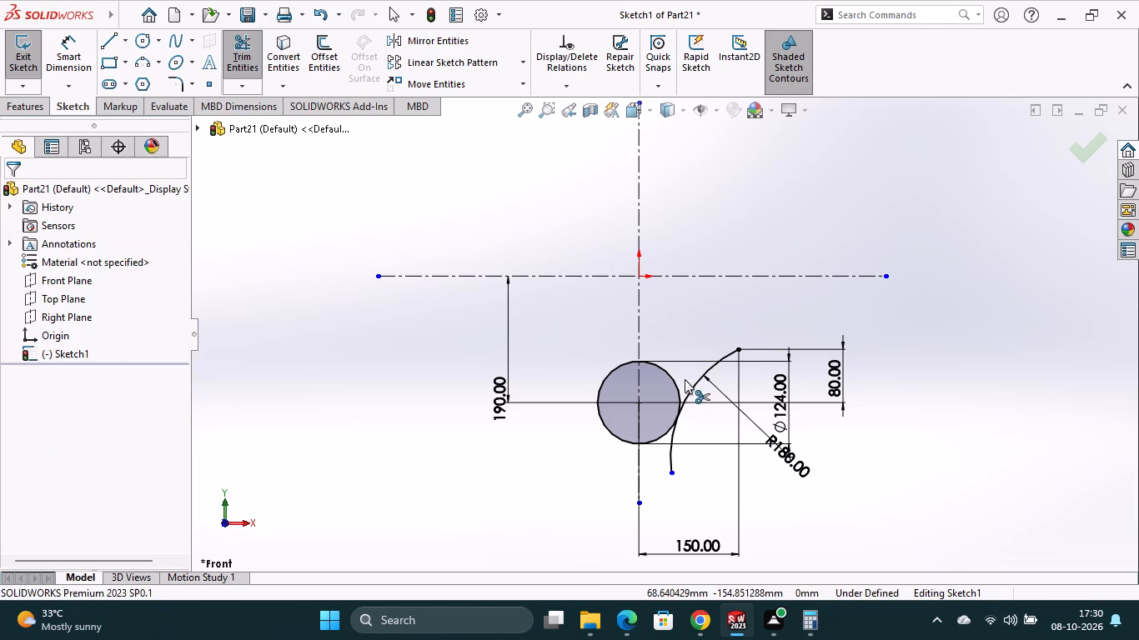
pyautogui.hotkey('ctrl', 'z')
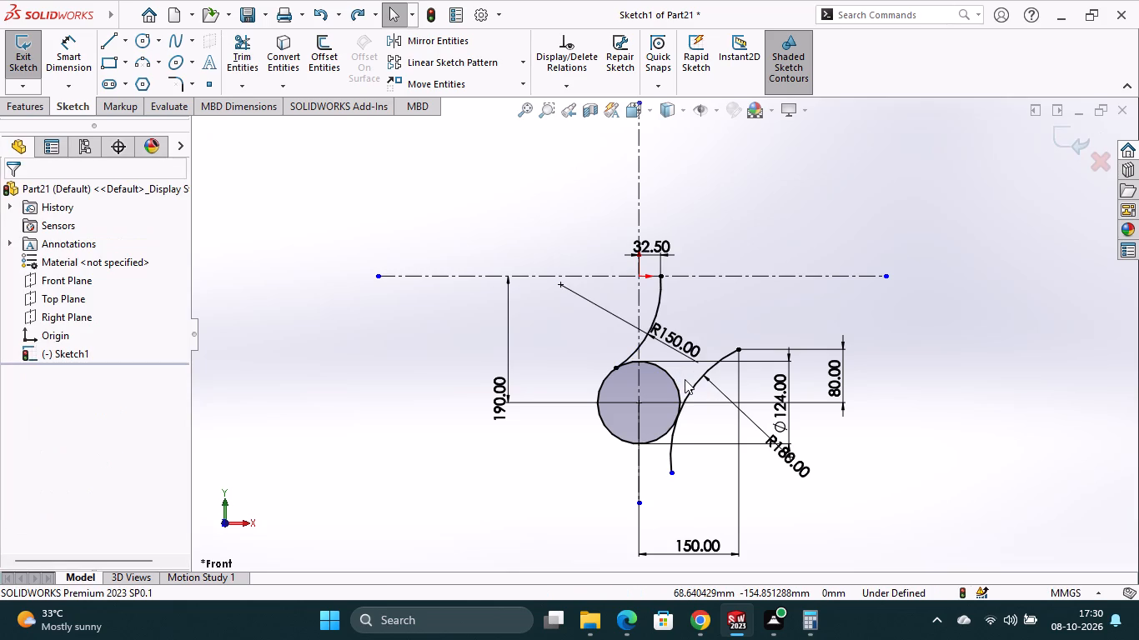
# Trim to closest the 180 mm arc's tail below its tangent point and the circle's upper portion between the two arcs, leaving one continuous hook curve.
pyautogui.click(670, 465)
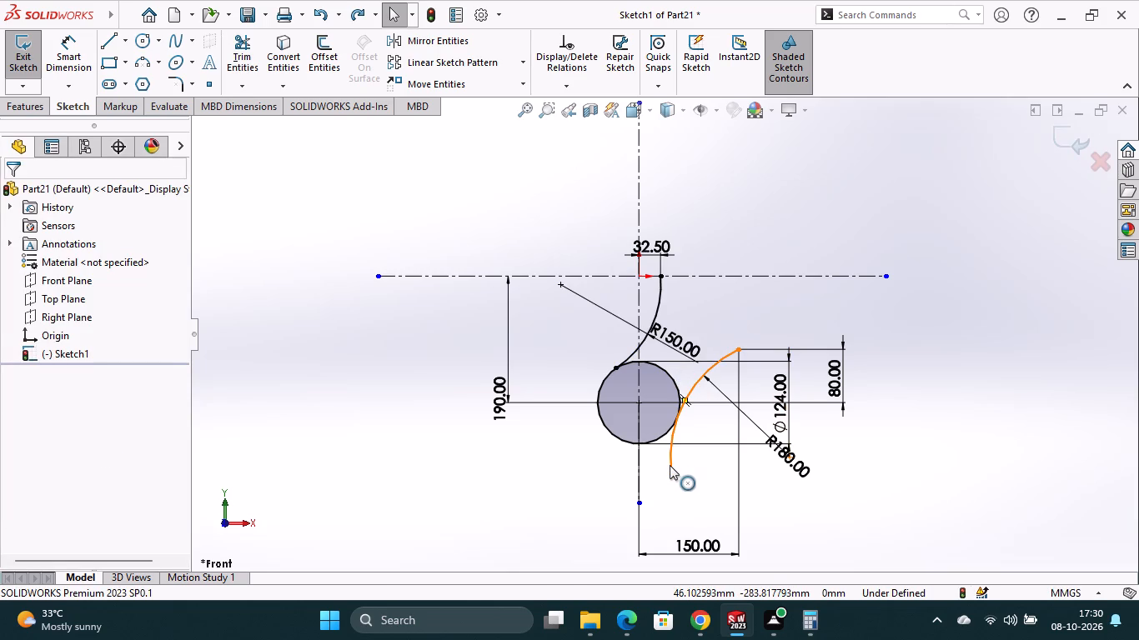
pyautogui.press('Escape')
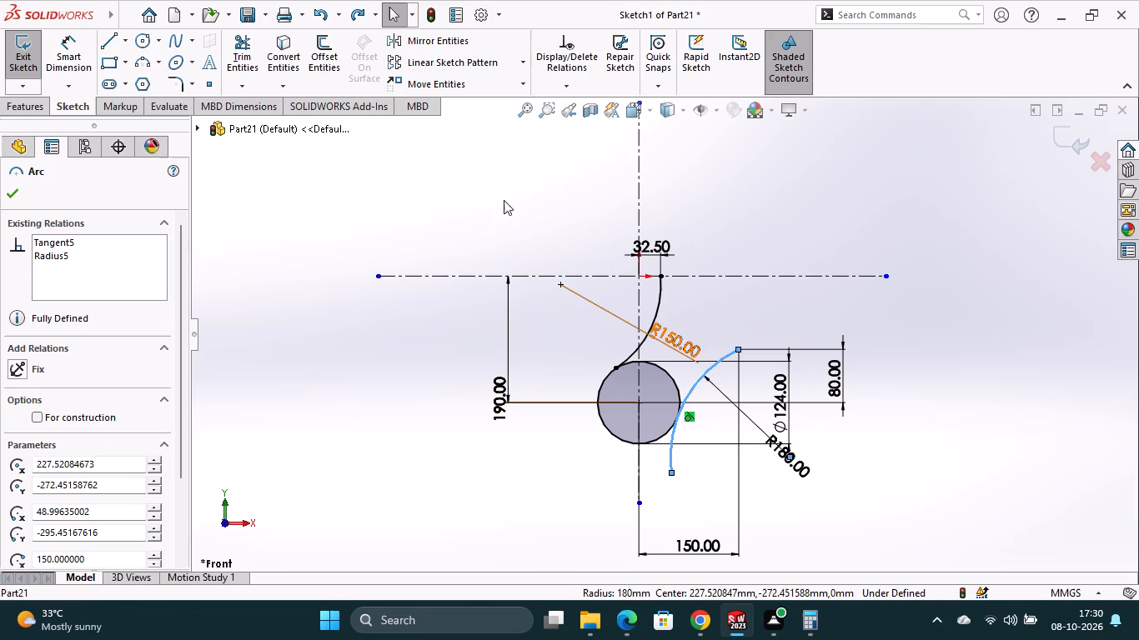
pyautogui.click(240, 47)
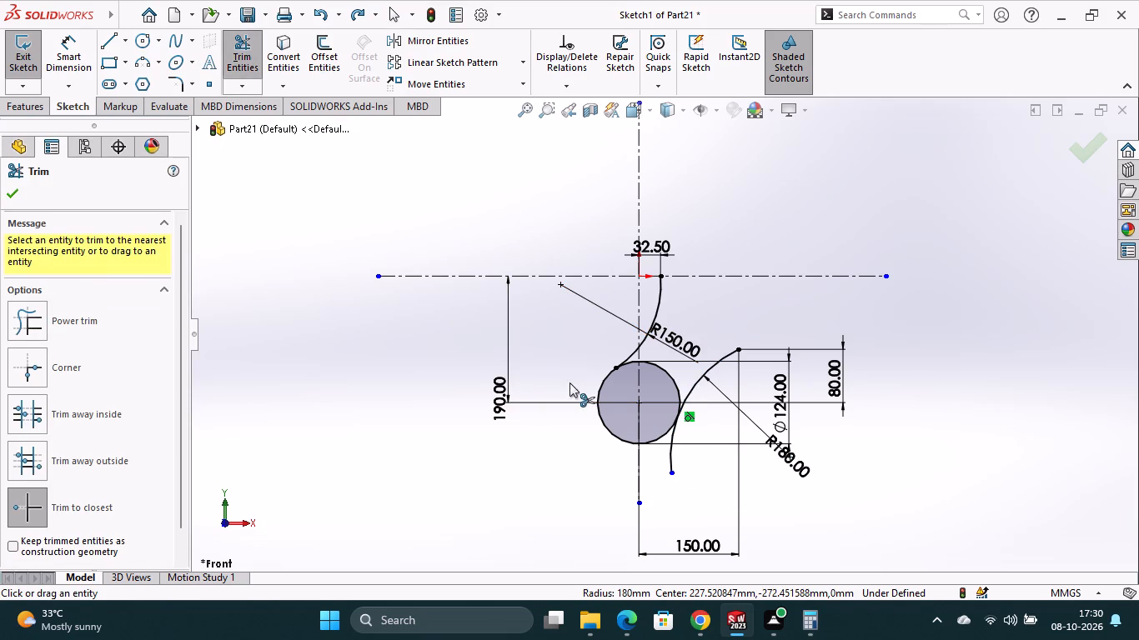
pyautogui.click(669, 457)
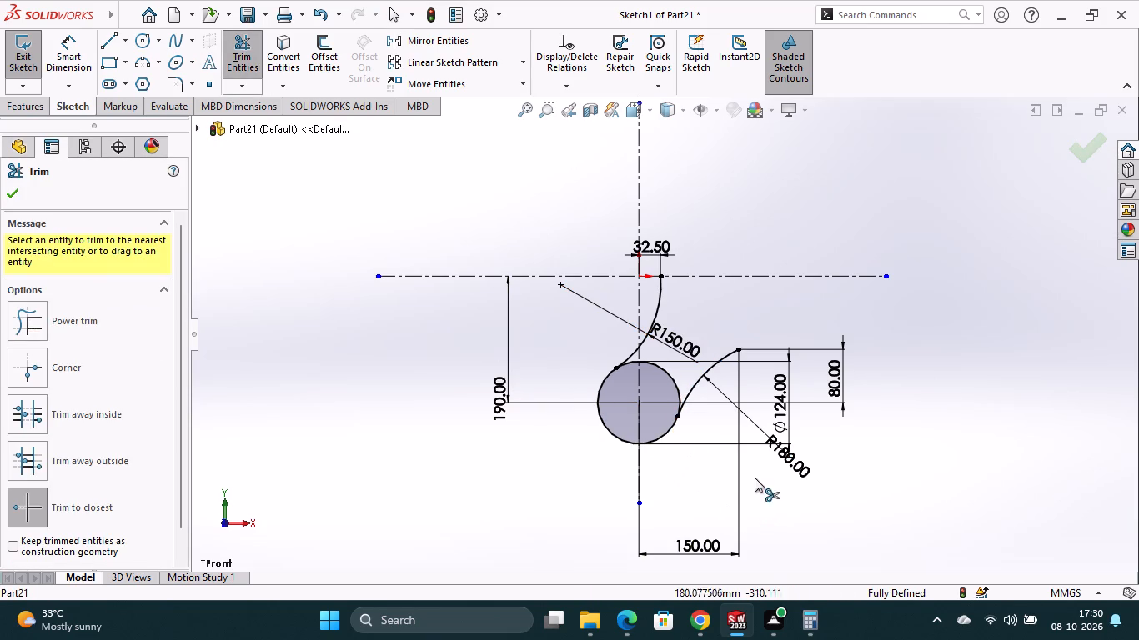
pyautogui.click(666, 375)
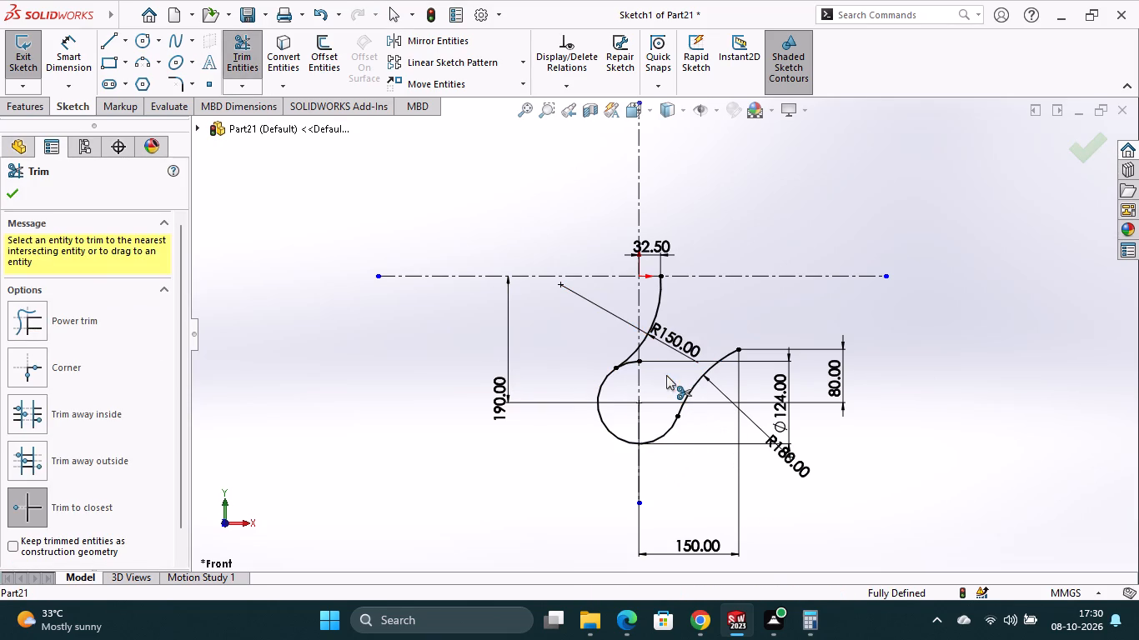
pyautogui.click(632, 362)
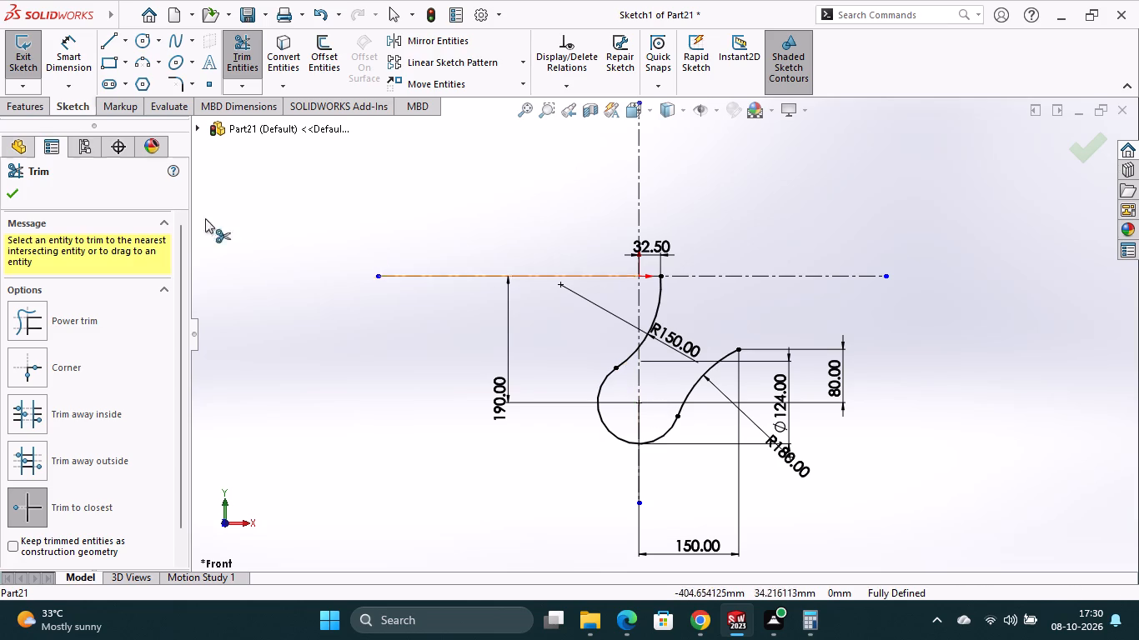
pyautogui.click(21, 199)
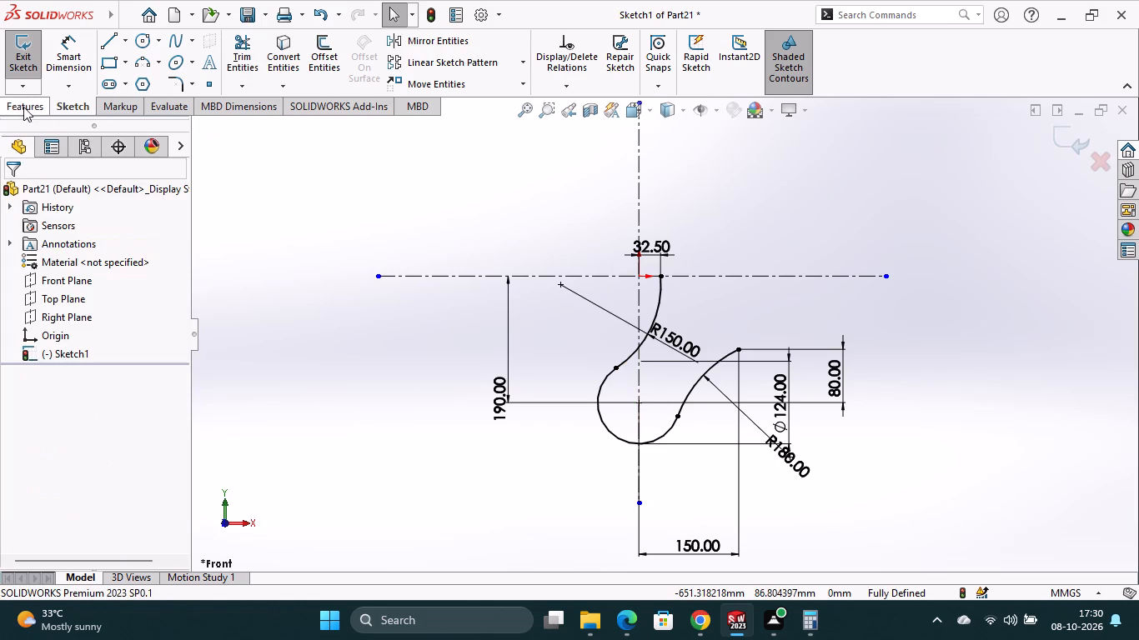
# Exit the hook outline sketch.
pyautogui.click(25, 62)
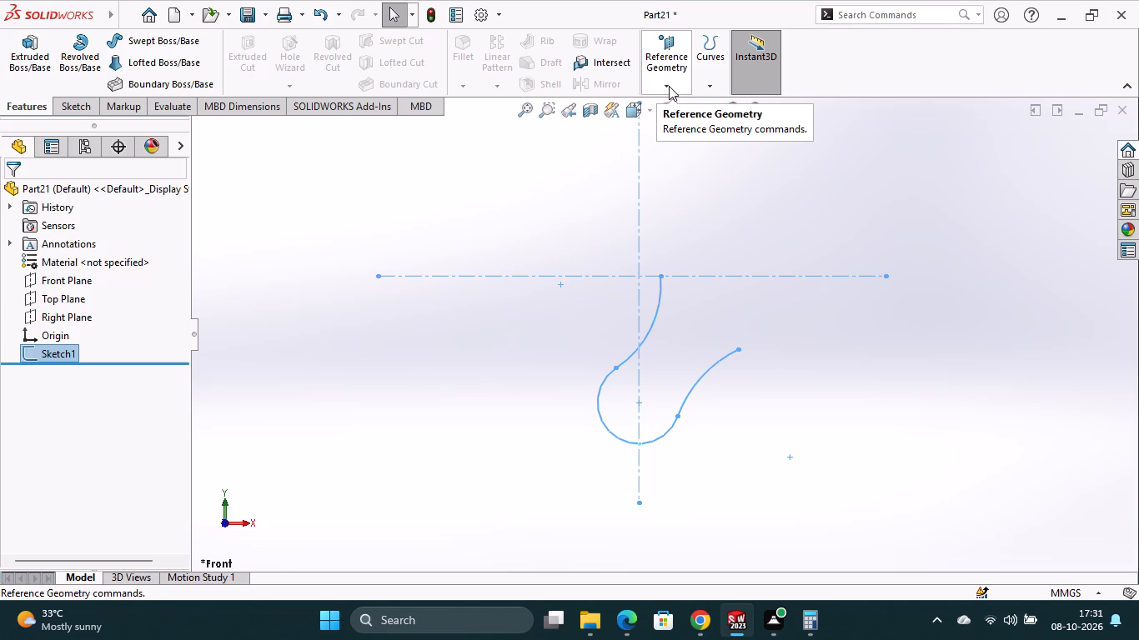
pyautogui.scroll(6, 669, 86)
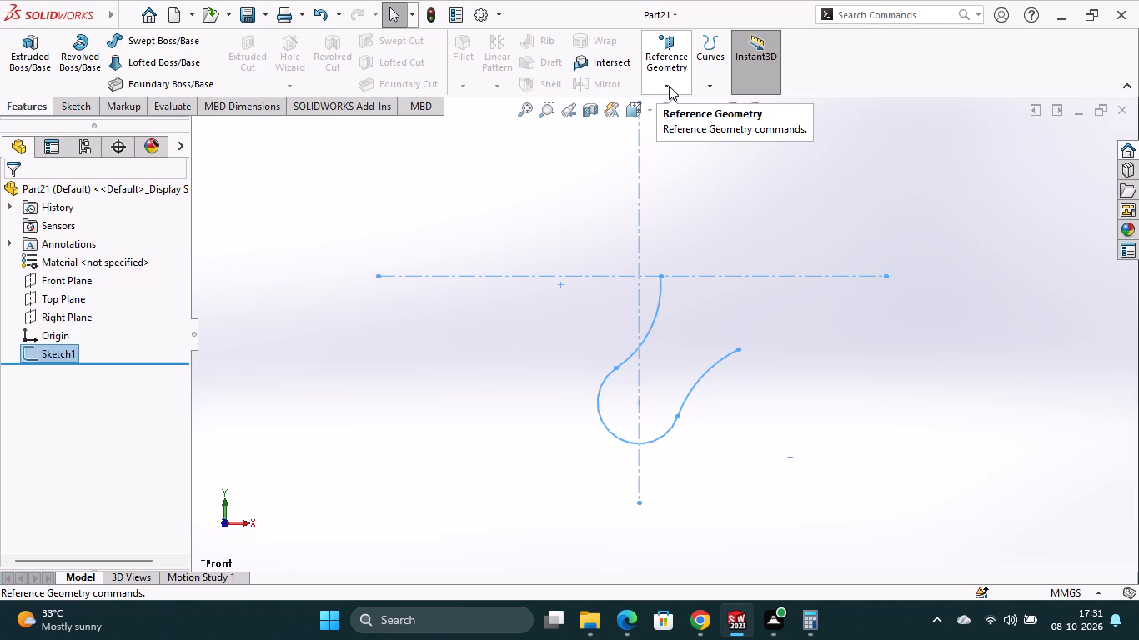
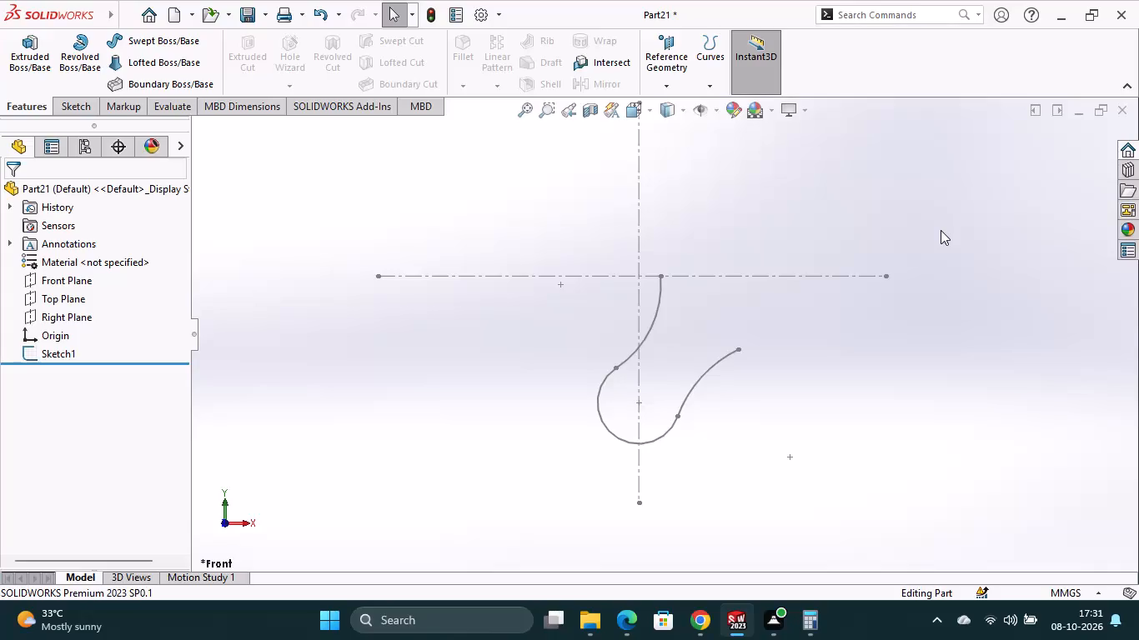
# Create a reference plane perpendicular to the hook's large circular arc, passing through its tangent point with the upper arc.
pyautogui.click(676, 81)
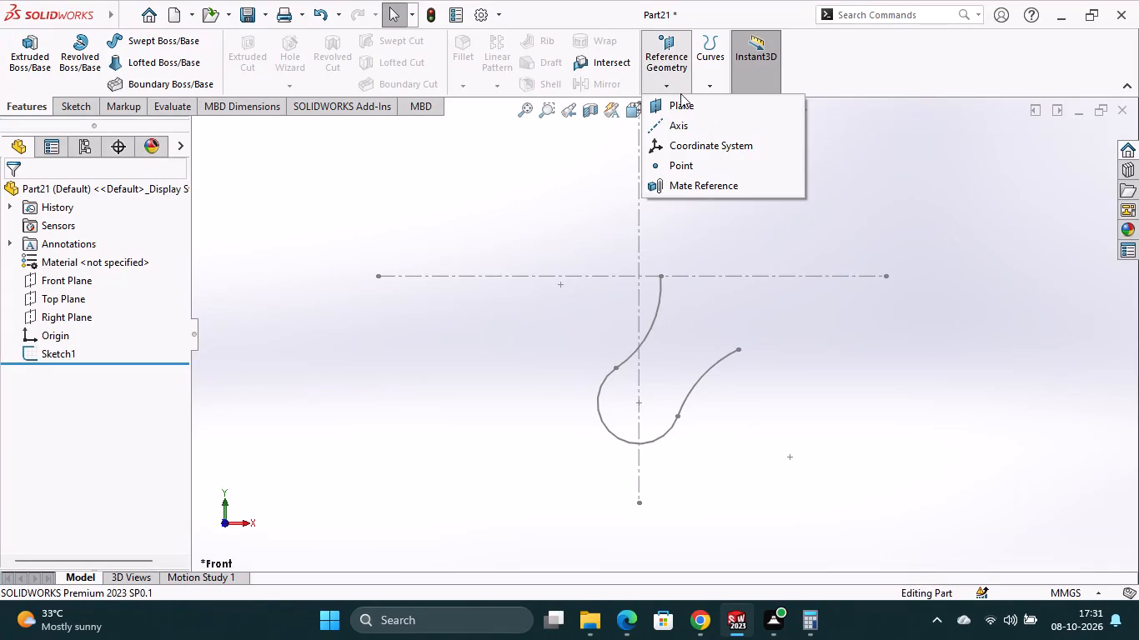
pyautogui.click(690, 104)
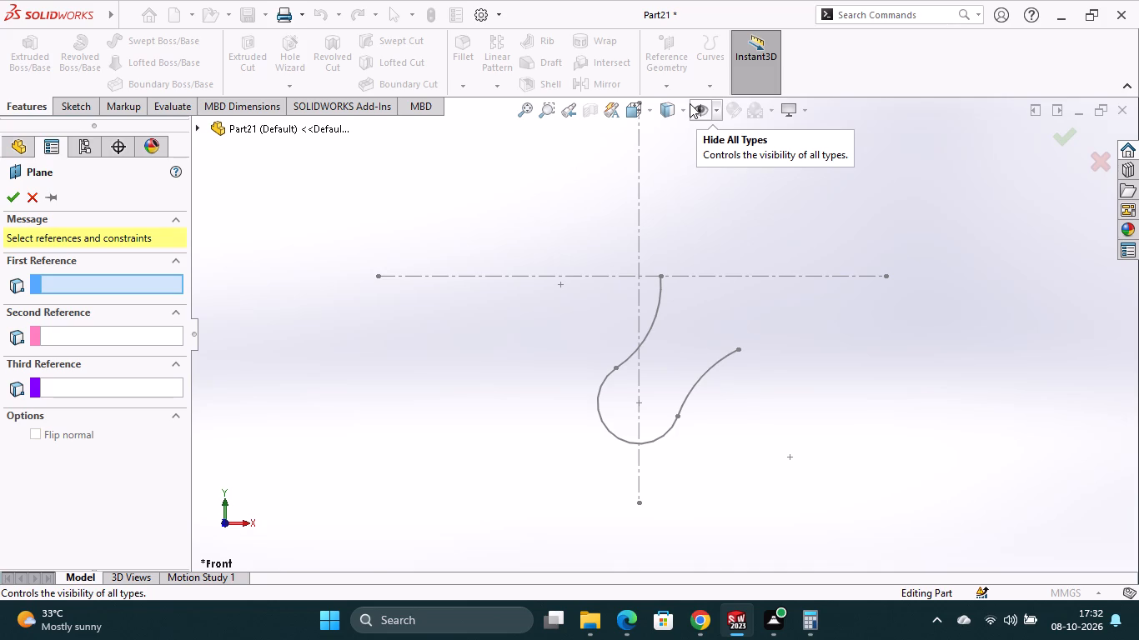
pyautogui.click(661, 86)
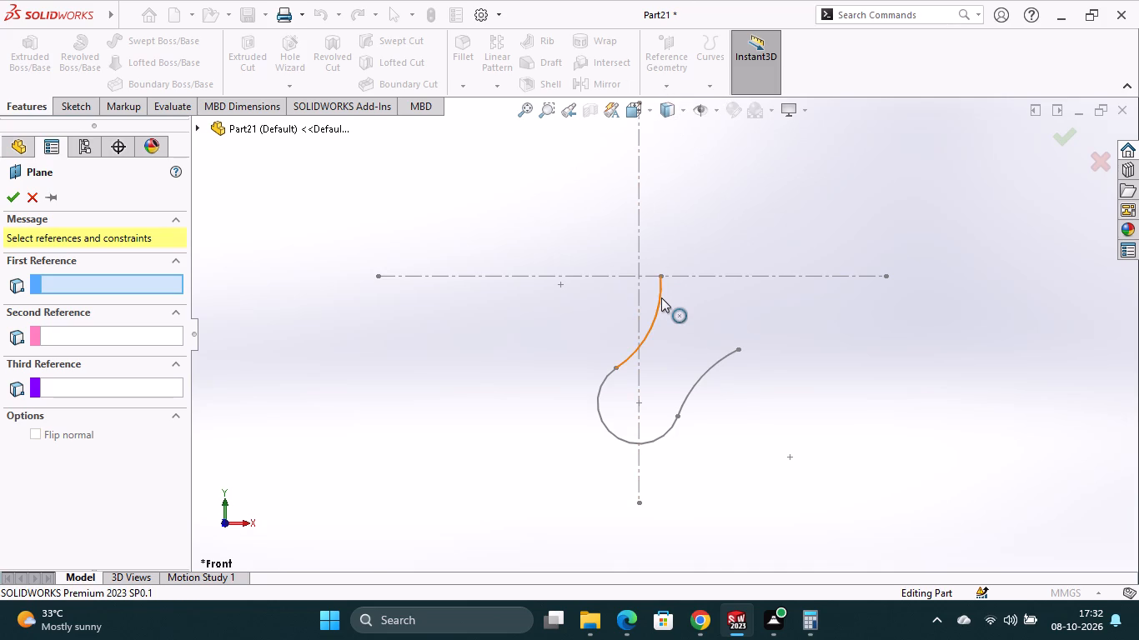
pyautogui.click(620, 437)
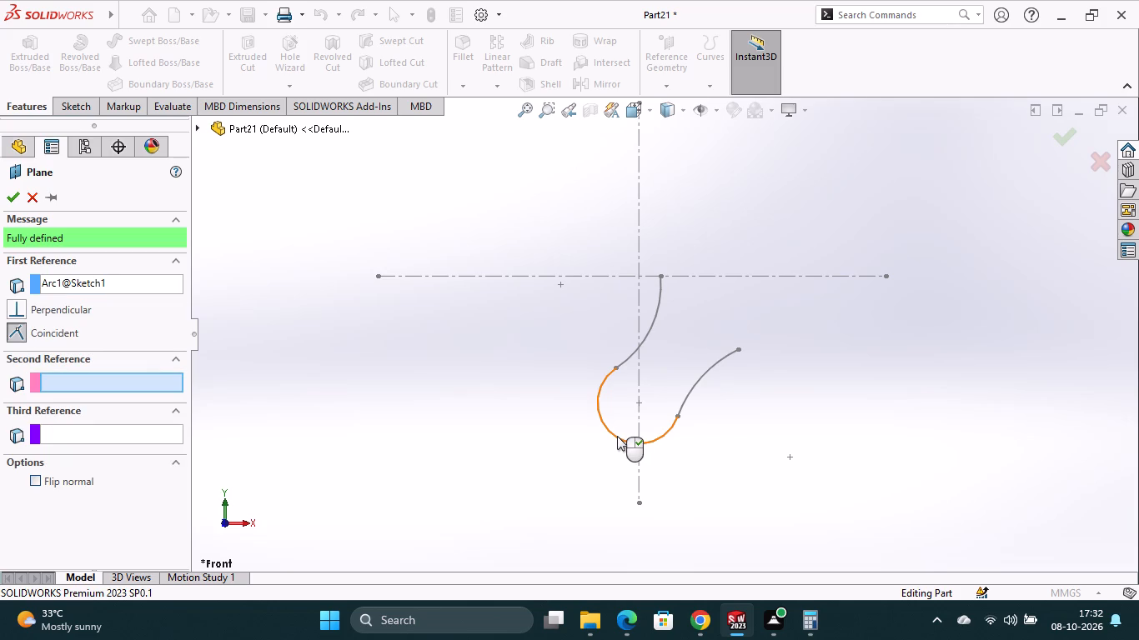
pyautogui.click(616, 367)
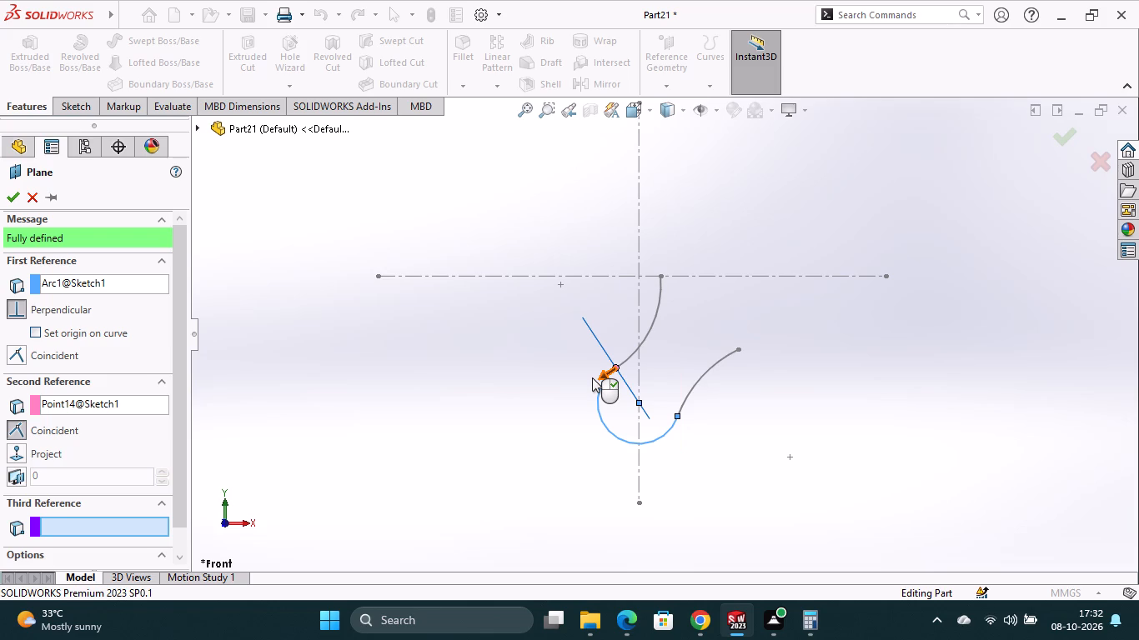
pyautogui.click(15, 202)
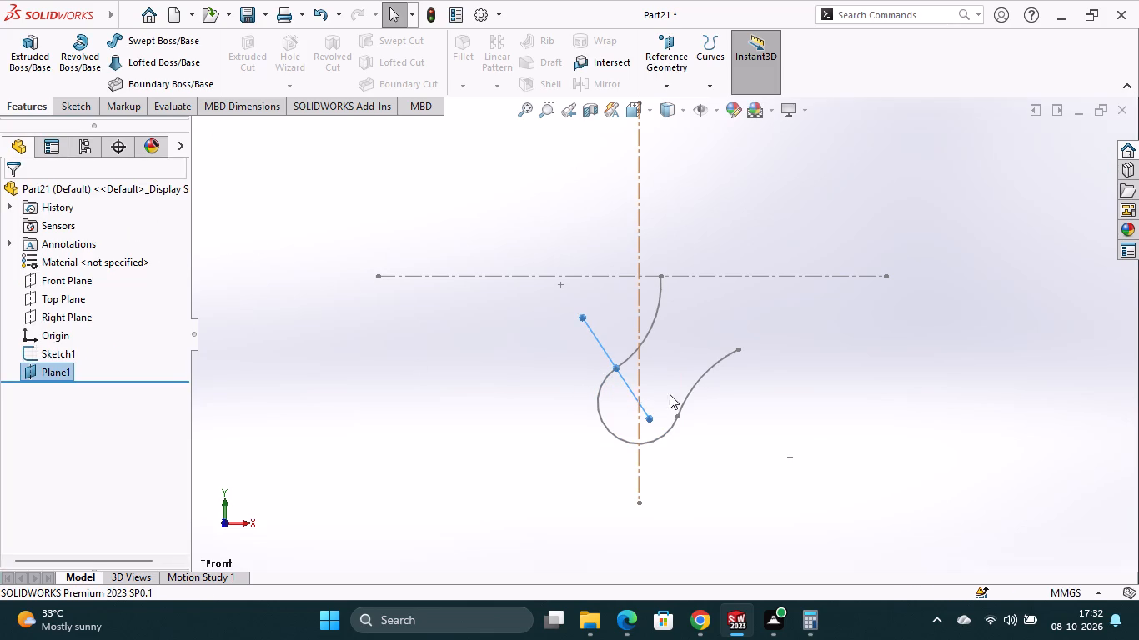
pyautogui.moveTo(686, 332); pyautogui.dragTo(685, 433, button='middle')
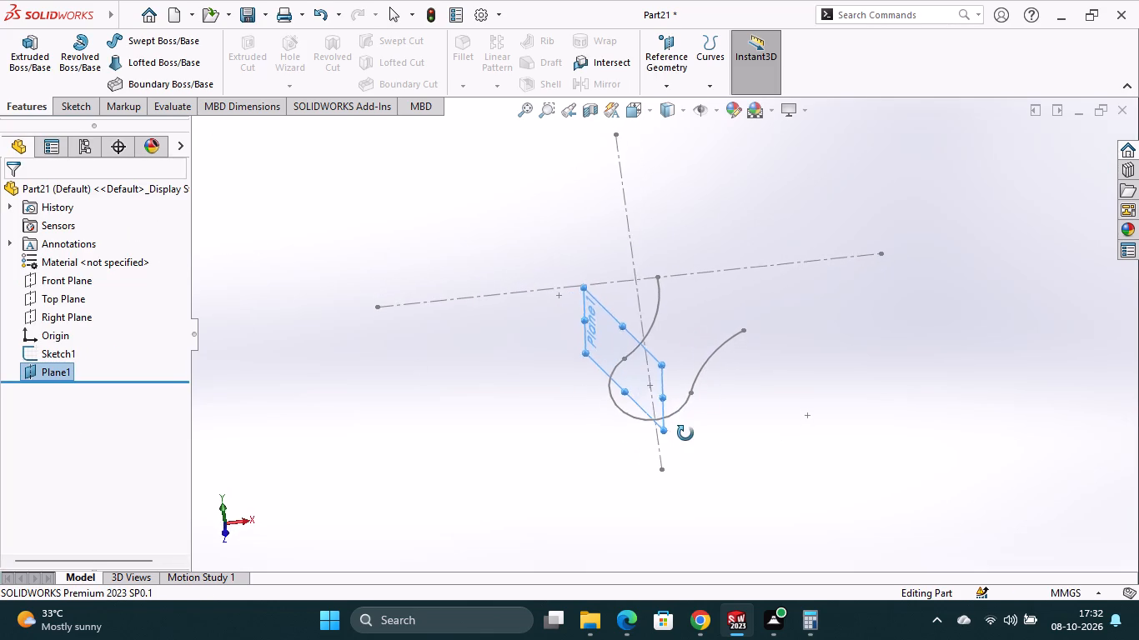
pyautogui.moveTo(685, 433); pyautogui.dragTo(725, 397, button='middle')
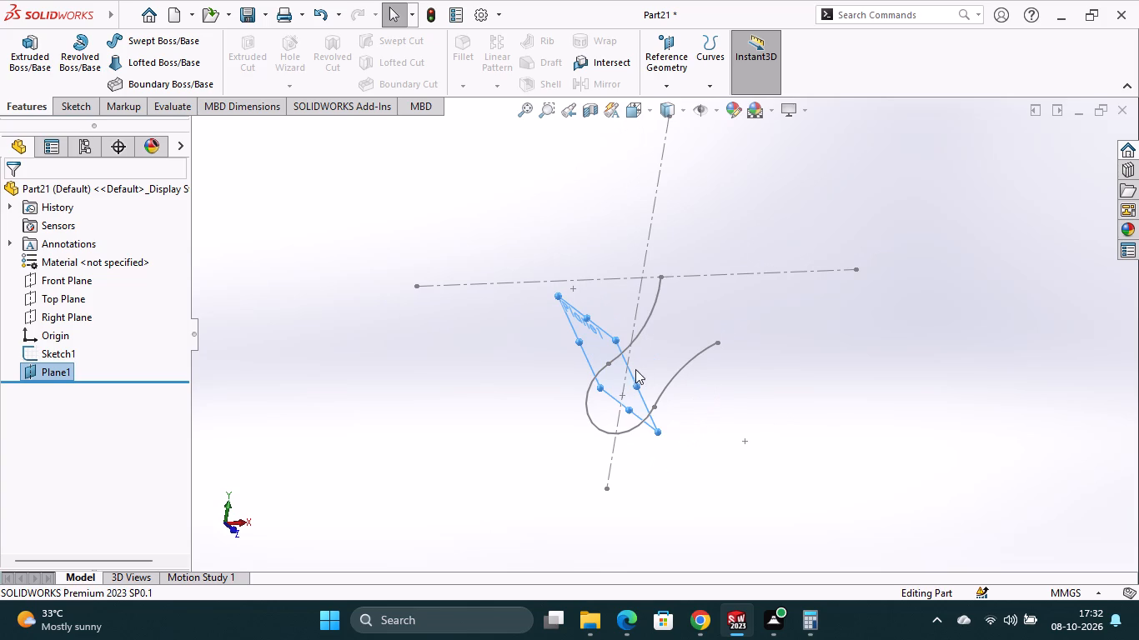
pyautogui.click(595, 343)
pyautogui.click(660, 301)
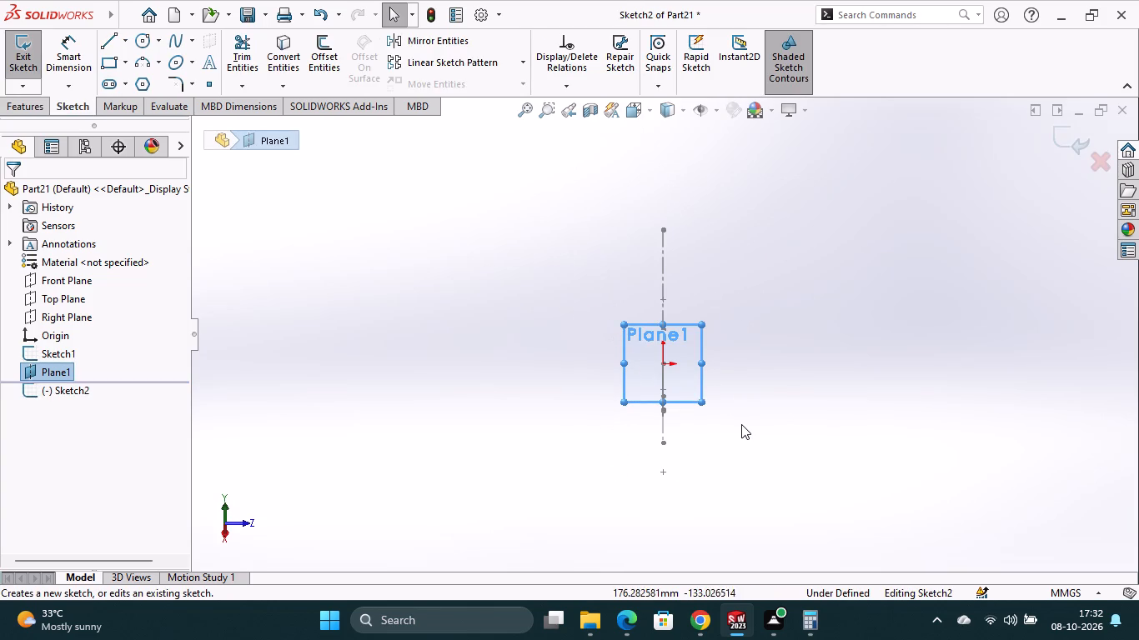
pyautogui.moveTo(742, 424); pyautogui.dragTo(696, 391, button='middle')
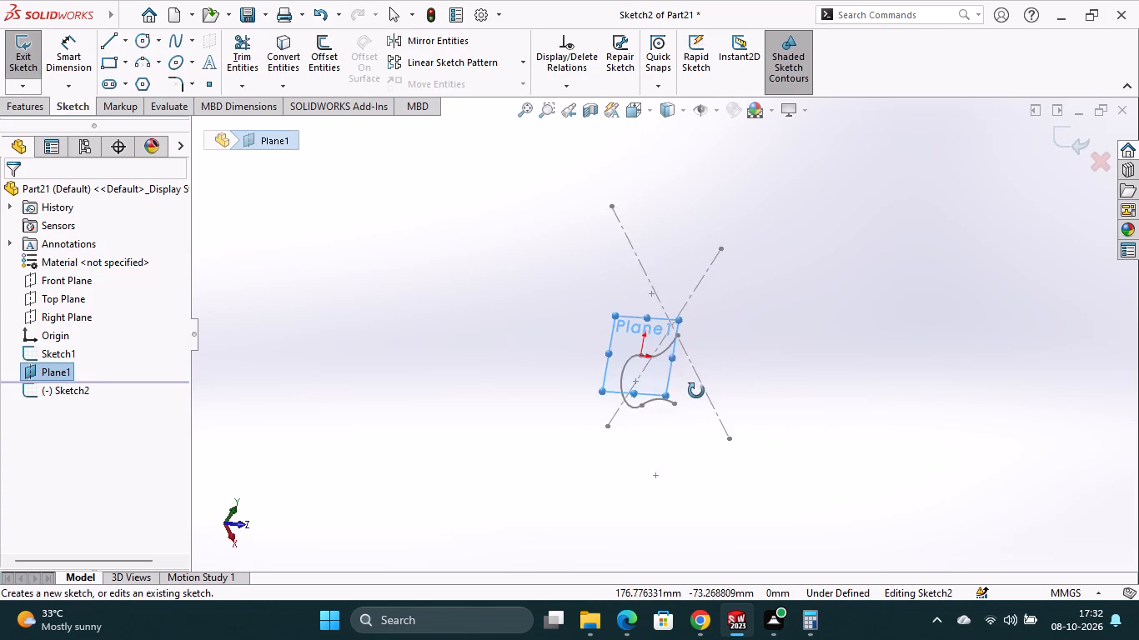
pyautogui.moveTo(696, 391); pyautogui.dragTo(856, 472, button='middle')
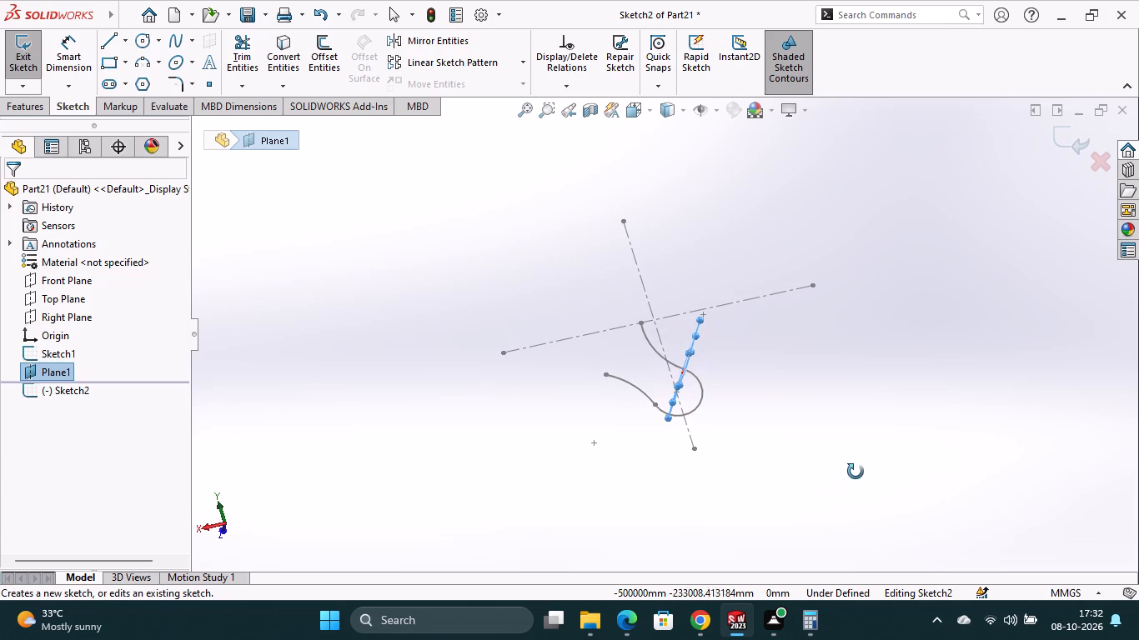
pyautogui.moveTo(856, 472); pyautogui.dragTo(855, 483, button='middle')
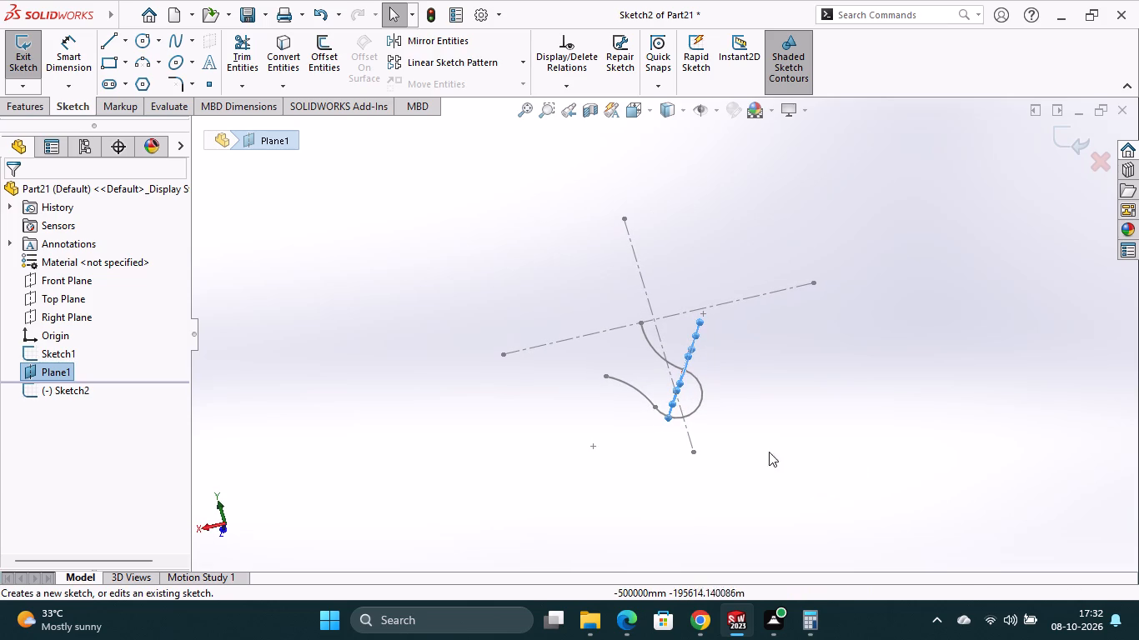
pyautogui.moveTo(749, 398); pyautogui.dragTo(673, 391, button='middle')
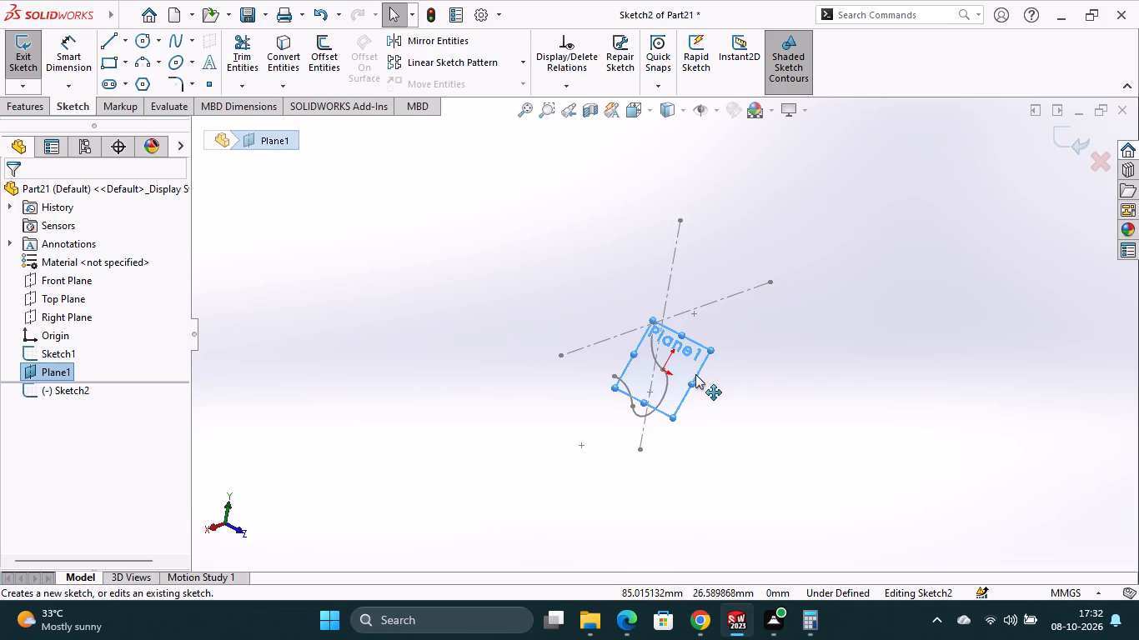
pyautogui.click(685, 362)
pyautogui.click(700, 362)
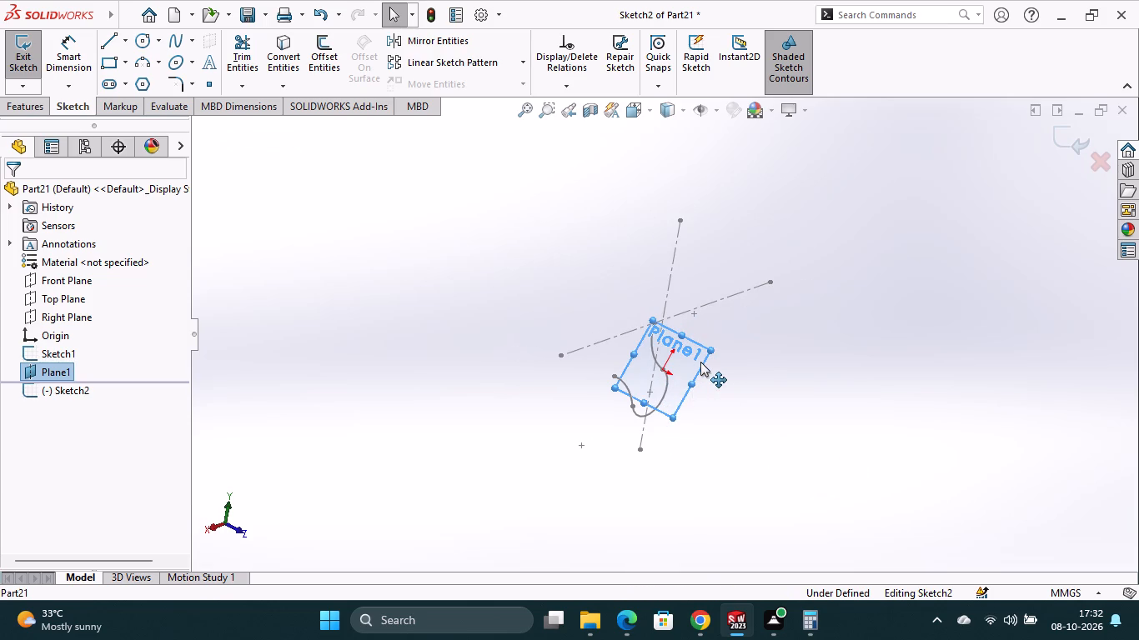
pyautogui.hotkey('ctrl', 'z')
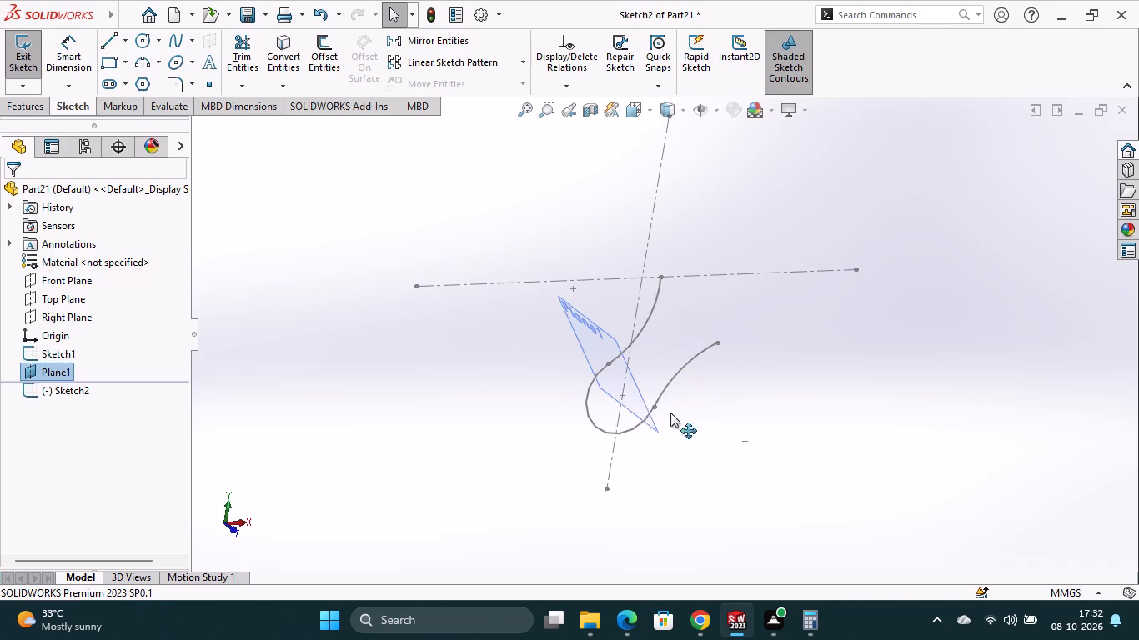
# Sketch a perimeter circle about 55 mm in diameter on the new plane, starting at the tangent point of the hook's upper and circular arcs.
pyautogui.click(634, 392)
pyautogui.click(708, 344)
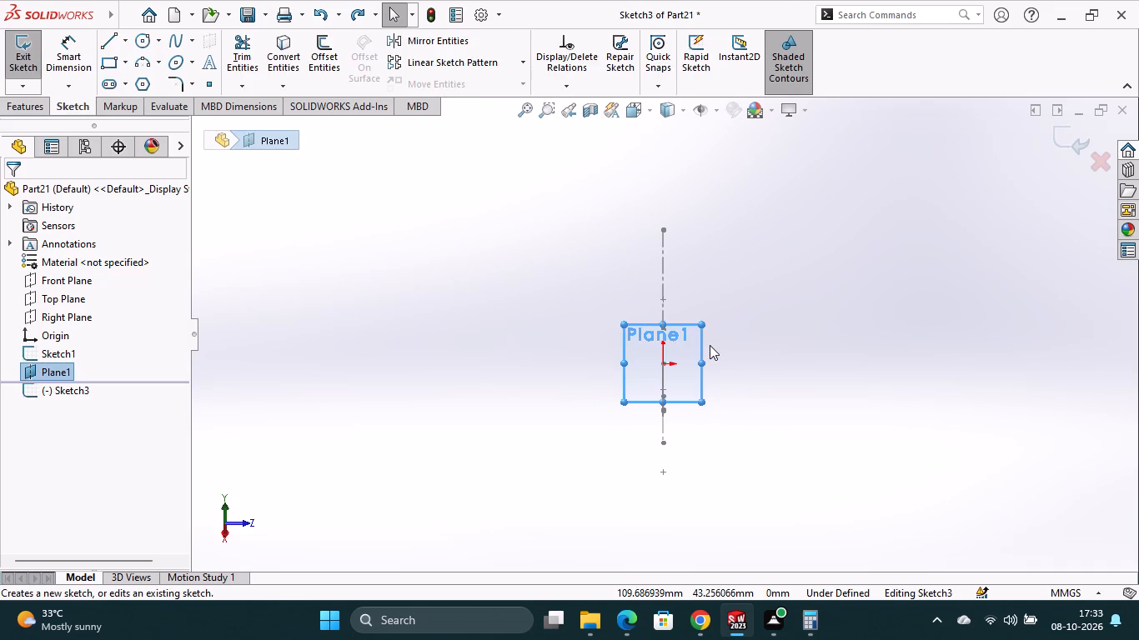
pyautogui.click(142, 42)
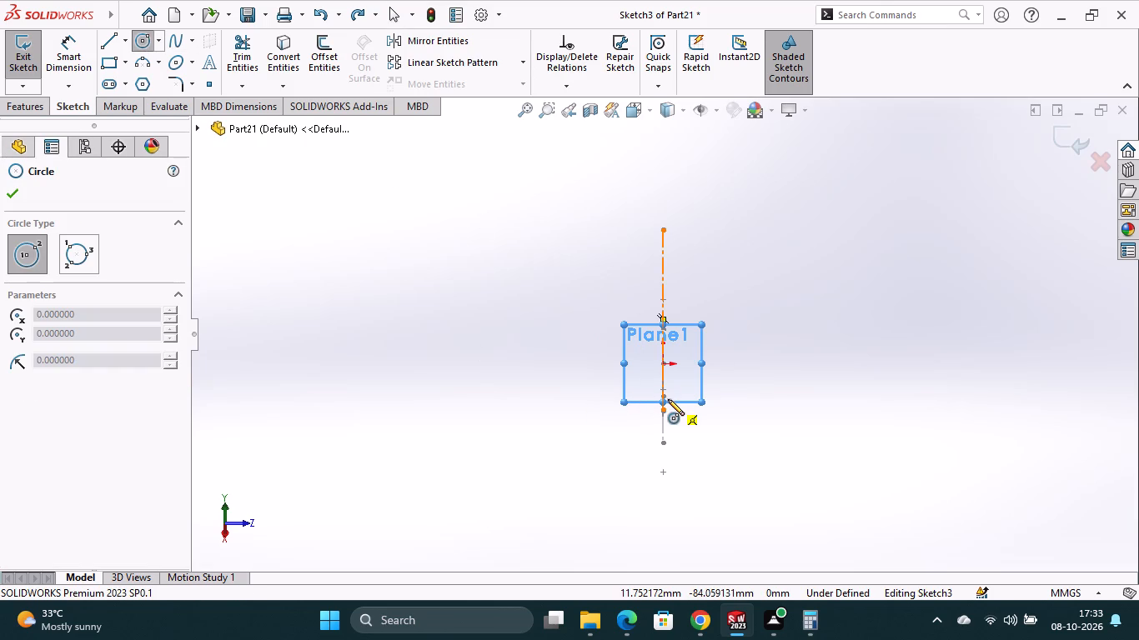
pyautogui.click(158, 43)
pyautogui.click(154, 82)
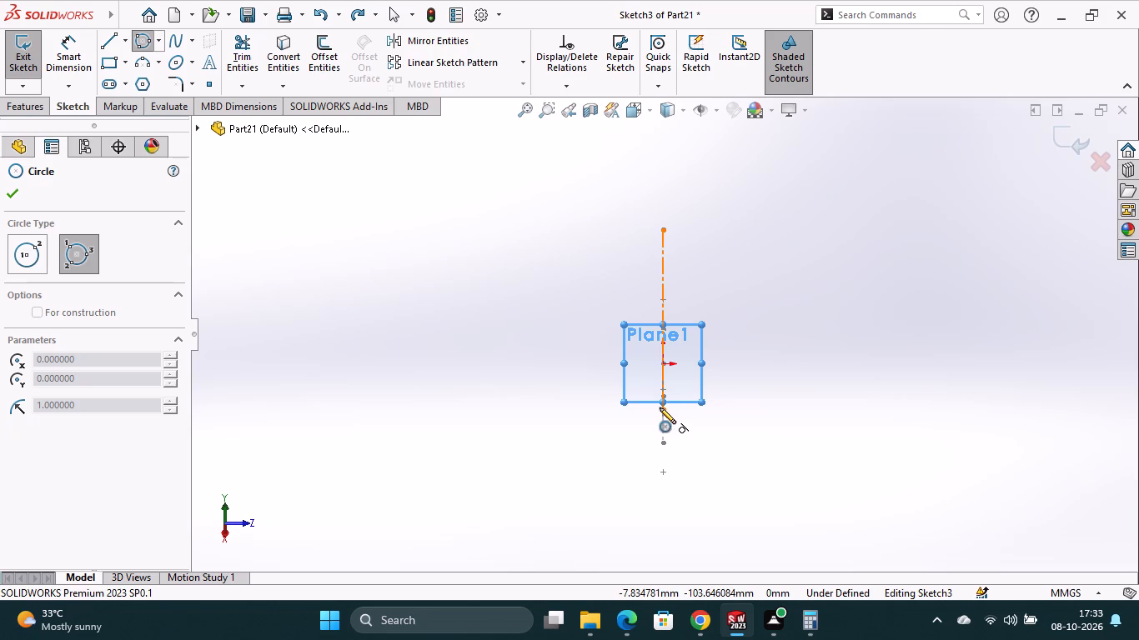
pyautogui.scroll(-1, 720, 400)
pyautogui.moveTo(720, 400); pyautogui.dragTo(658, 370, button='middle')
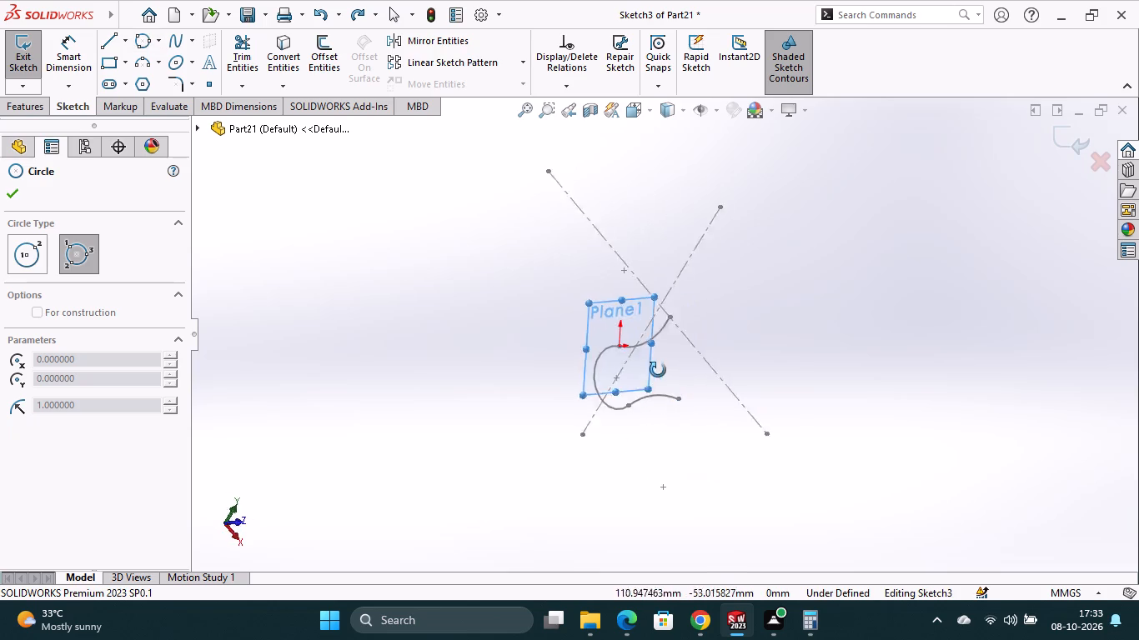
pyautogui.moveTo(658, 370); pyautogui.dragTo(614, 370, button='middle')
pyautogui.scroll(-1, 605, 374)
pyautogui.moveTo(689, 449); pyautogui.dragTo(700, 423, button='middle')
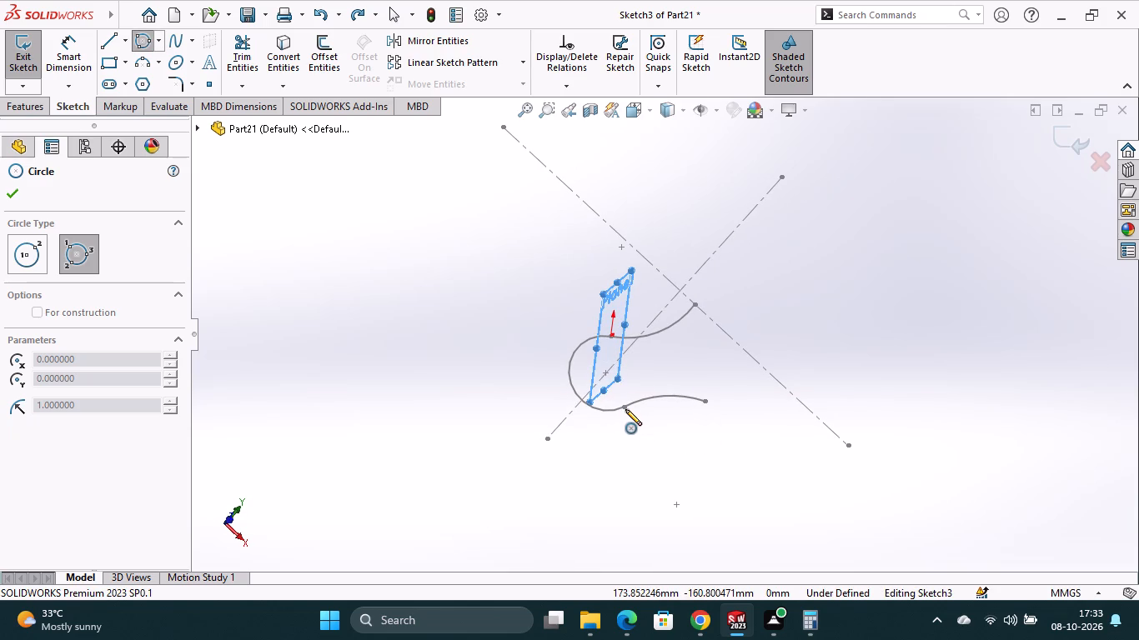
pyautogui.scroll(3, 629, 342)
pyautogui.scroll(-3, 632, 338)
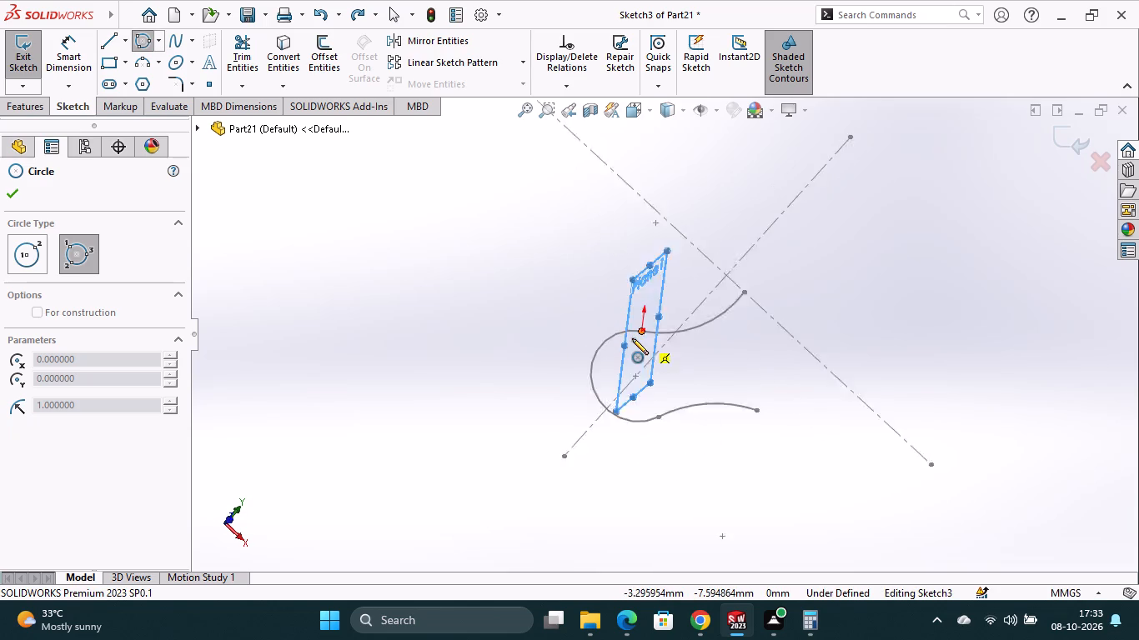
pyautogui.scroll(-9, 632, 338)
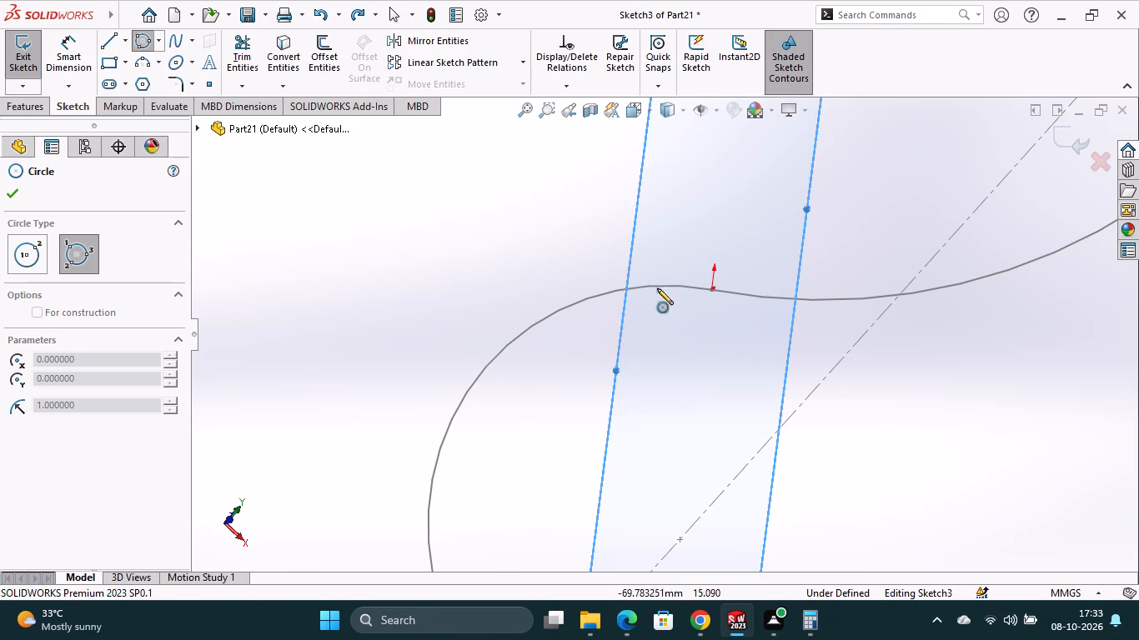
pyautogui.scroll(2, 824, 307)
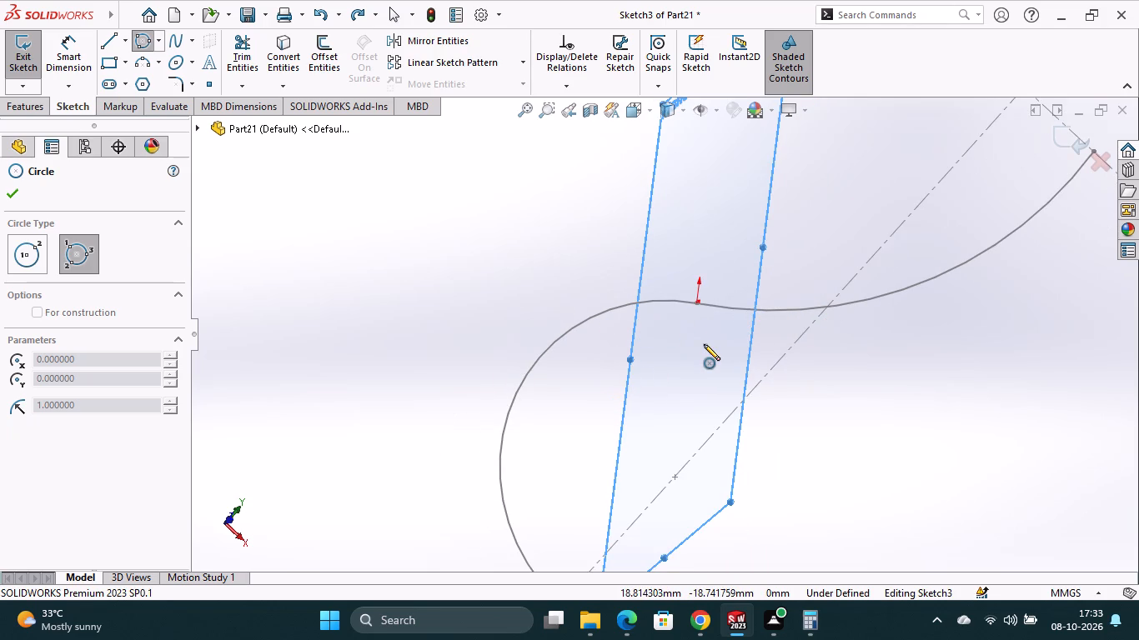
pyautogui.scroll(-3, 695, 364)
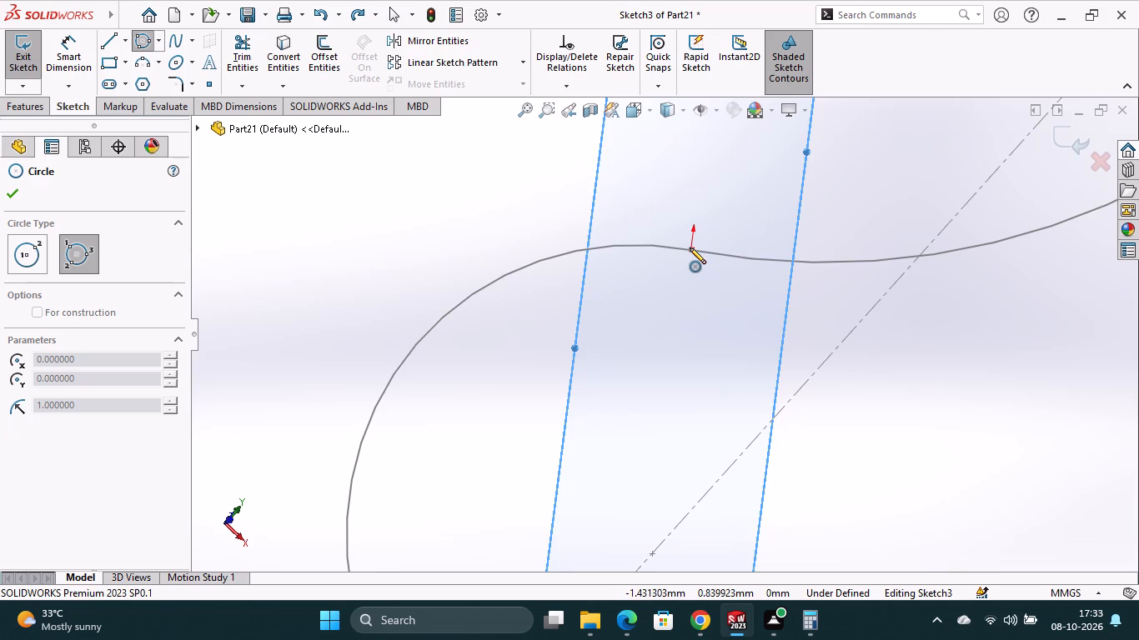
pyautogui.click(690, 251)
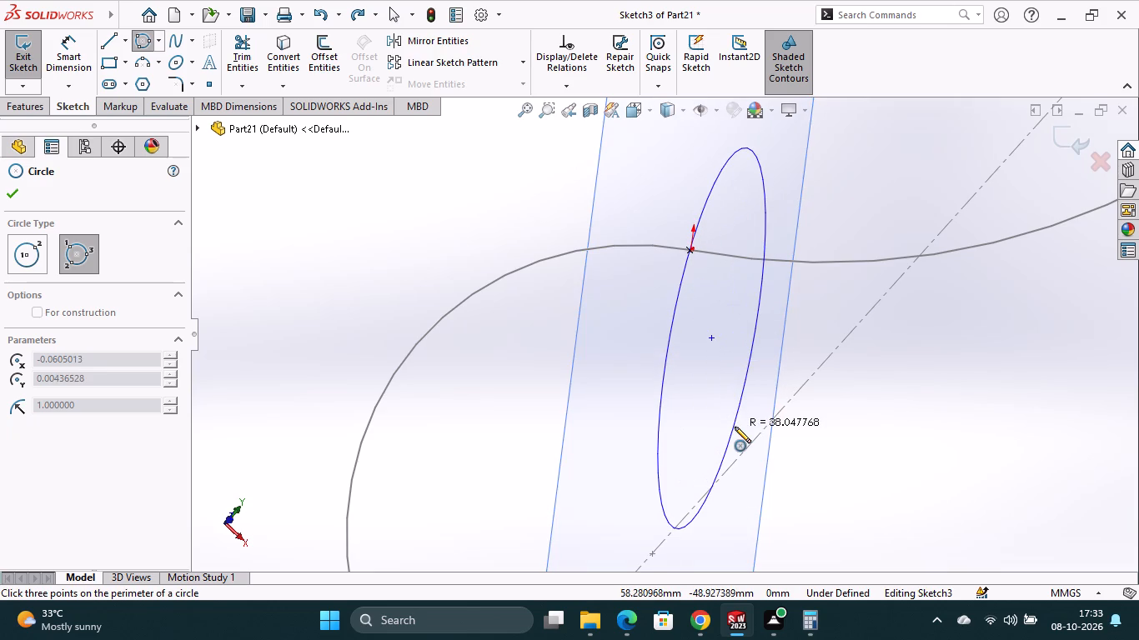
pyautogui.scroll(-1, 751, 434)
pyautogui.moveTo(751, 434); pyautogui.dragTo(818, 404, button='middle')
pyautogui.scroll(3, 886, 410)
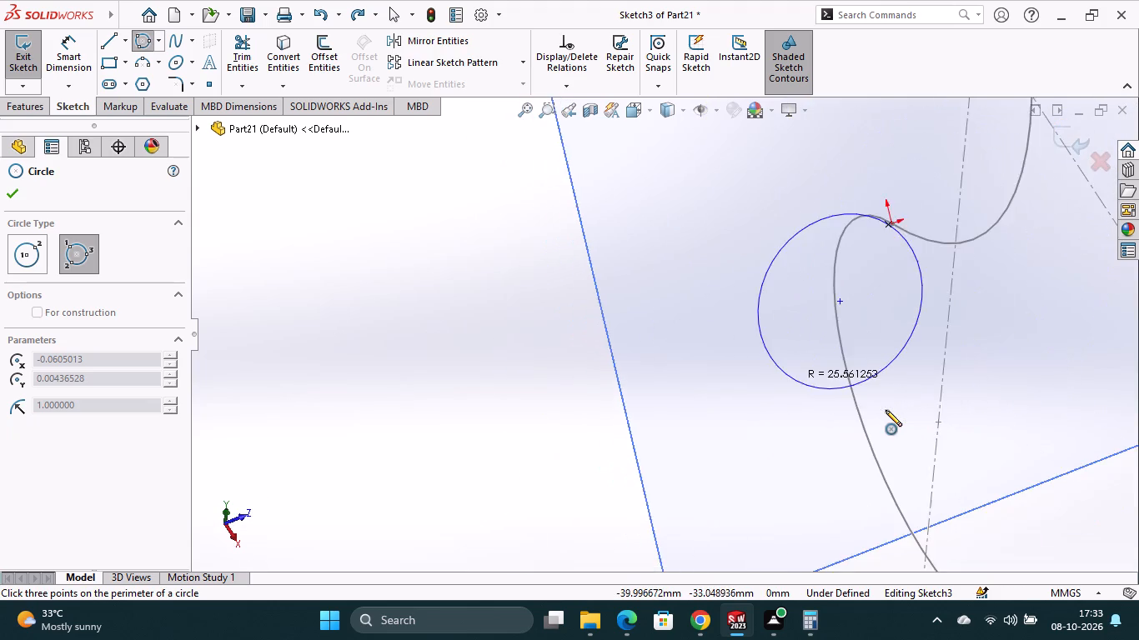
pyautogui.scroll(4, 886, 410)
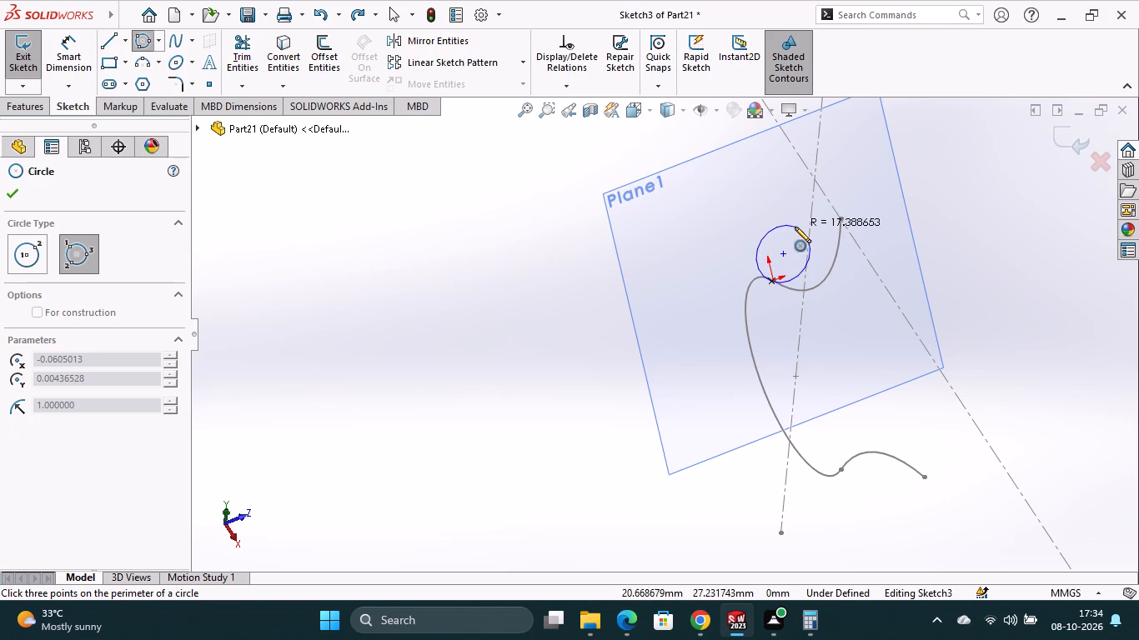
pyautogui.click(784, 192)
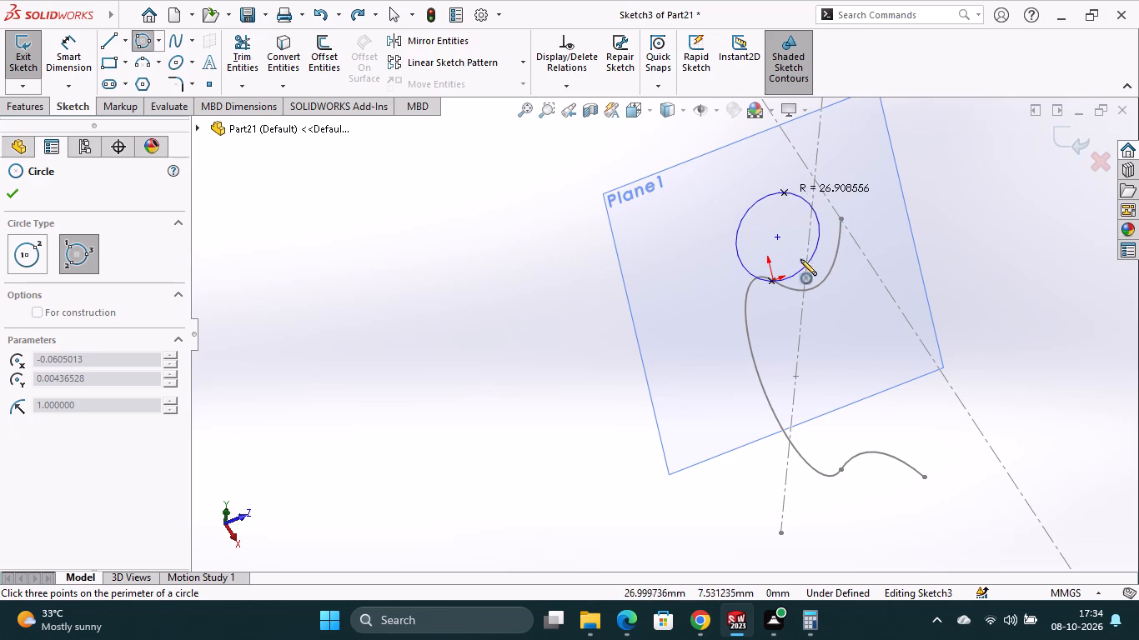
pyautogui.click(739, 209)
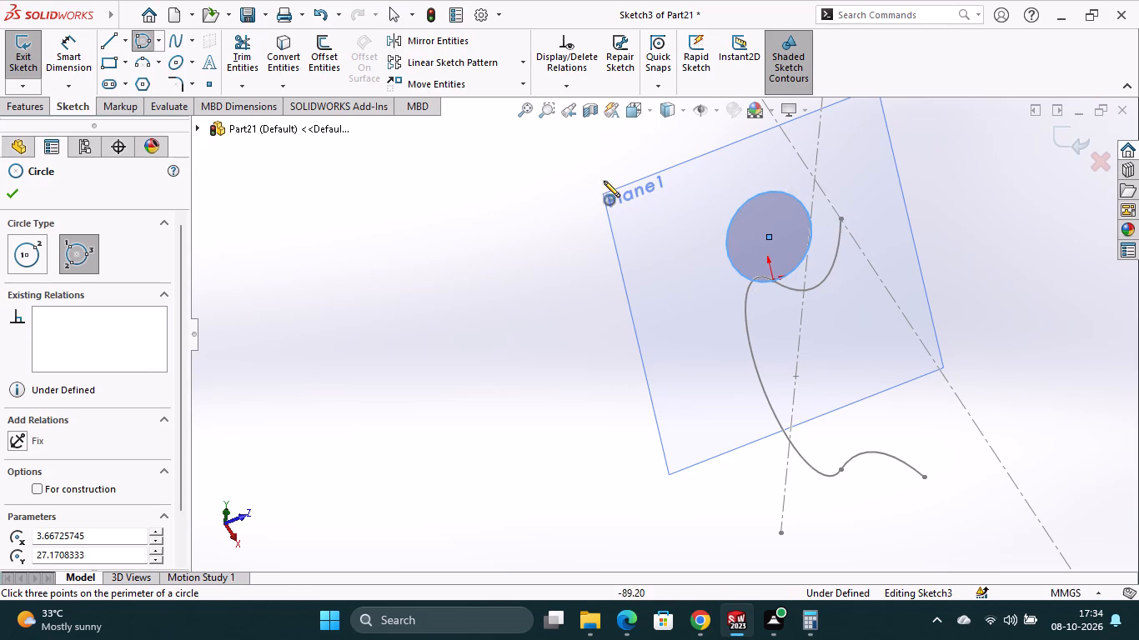
# Dimension the circle's diameter as 100 mm.
pyautogui.click(87, 58)
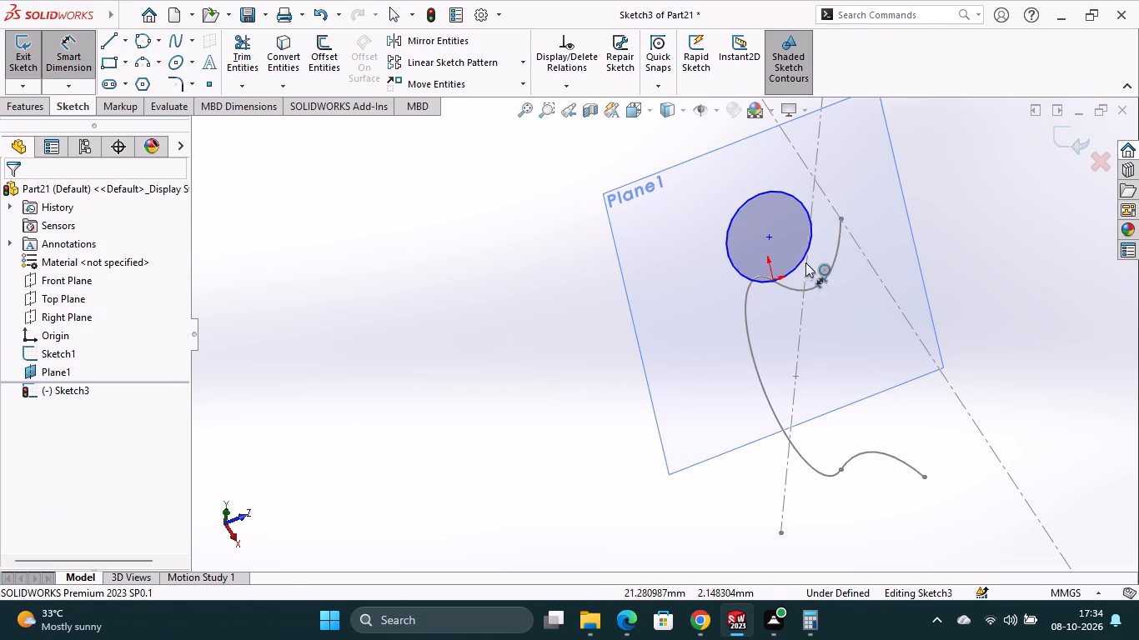
pyautogui.click(805, 256)
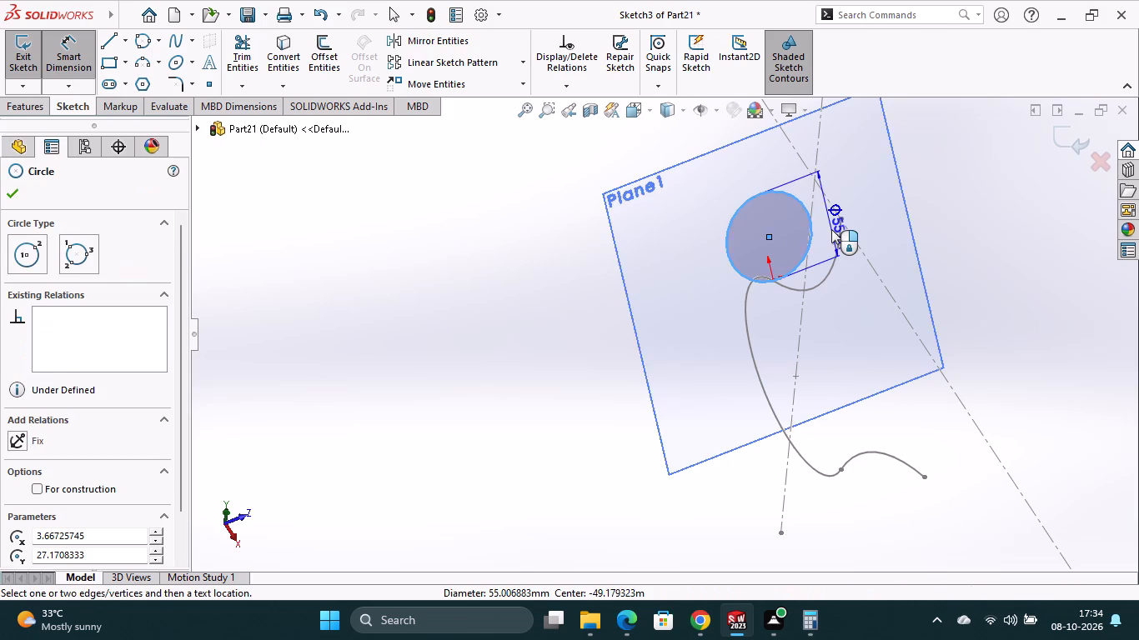
pyautogui.click(831, 229)
pyautogui.write('100')
pyautogui.press('Return')
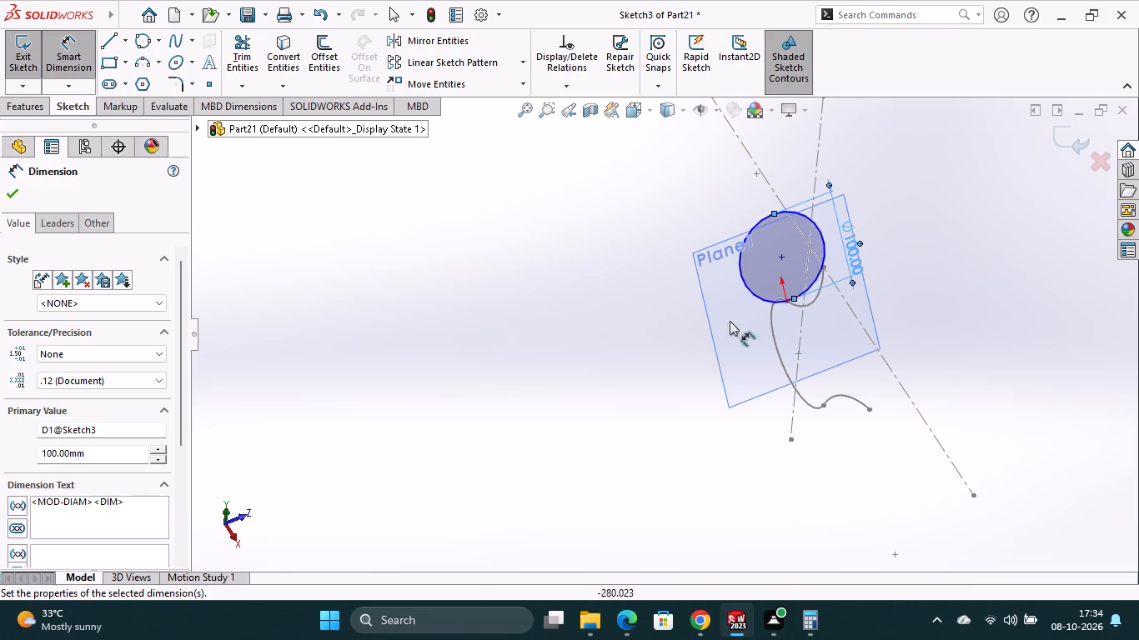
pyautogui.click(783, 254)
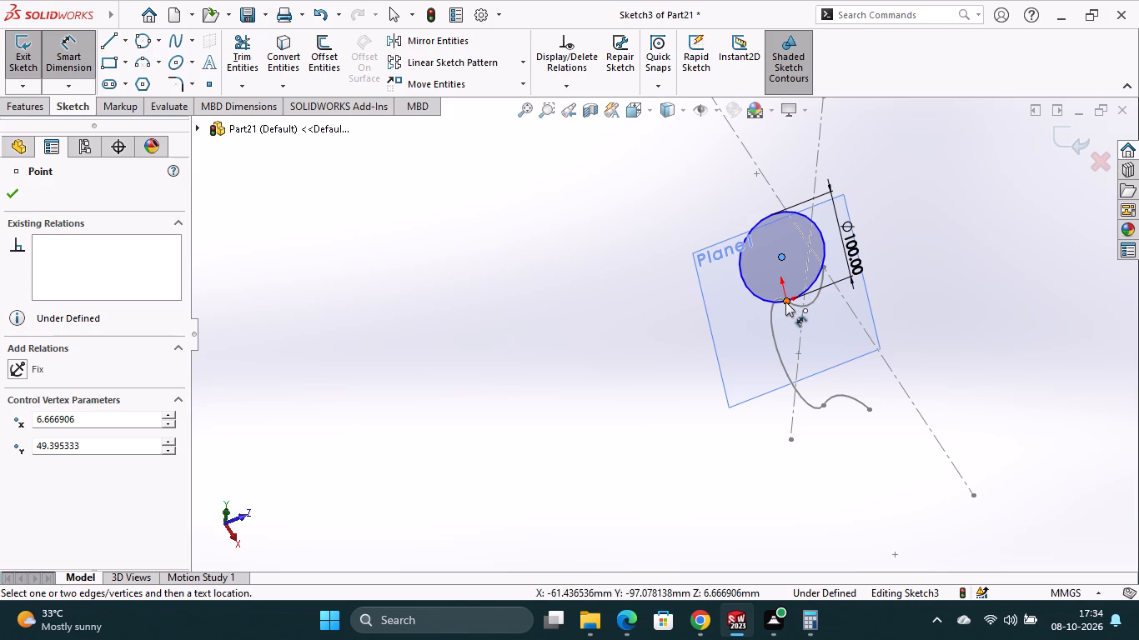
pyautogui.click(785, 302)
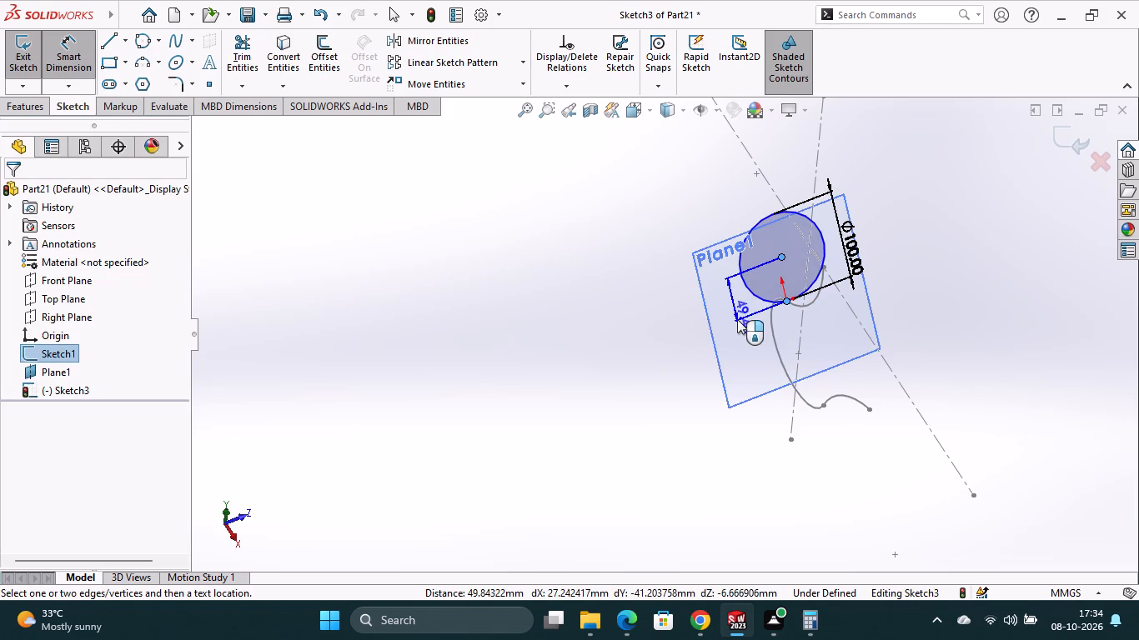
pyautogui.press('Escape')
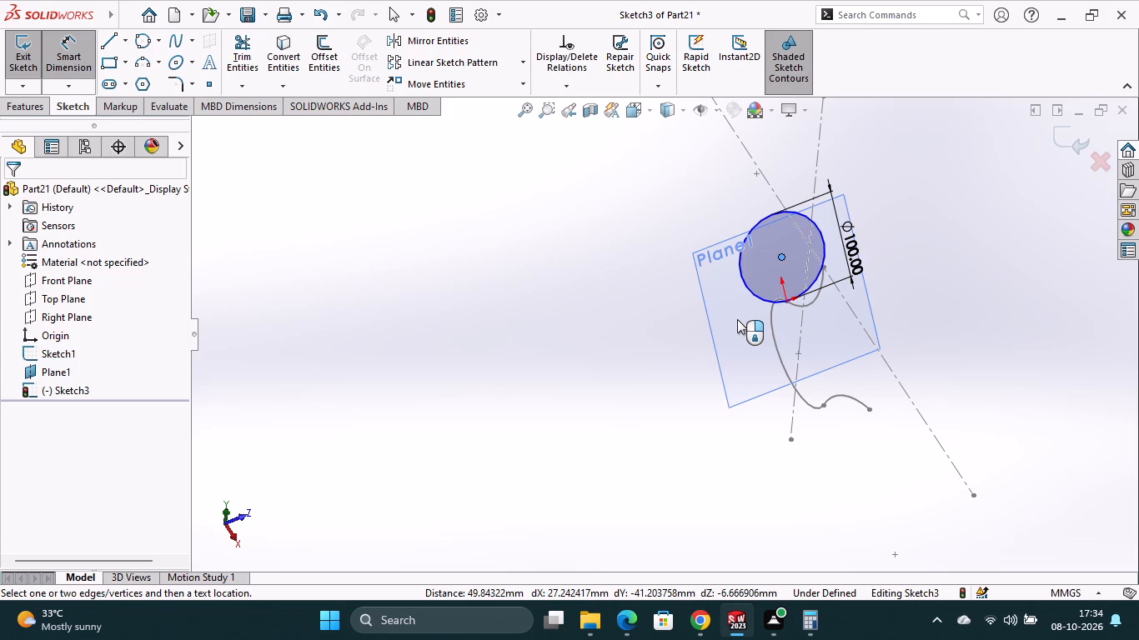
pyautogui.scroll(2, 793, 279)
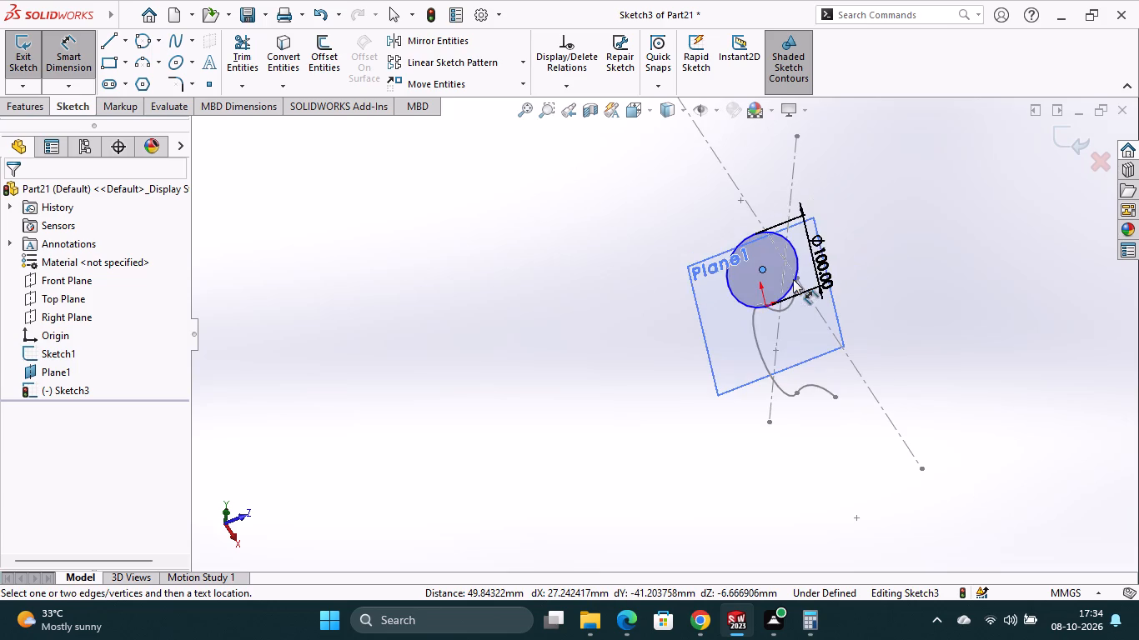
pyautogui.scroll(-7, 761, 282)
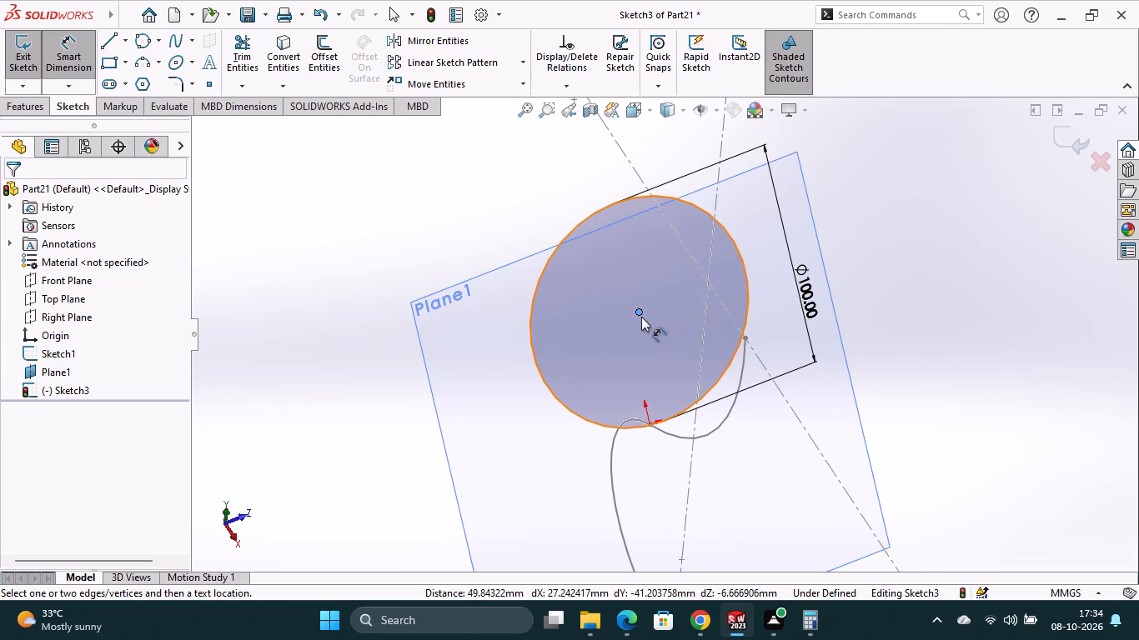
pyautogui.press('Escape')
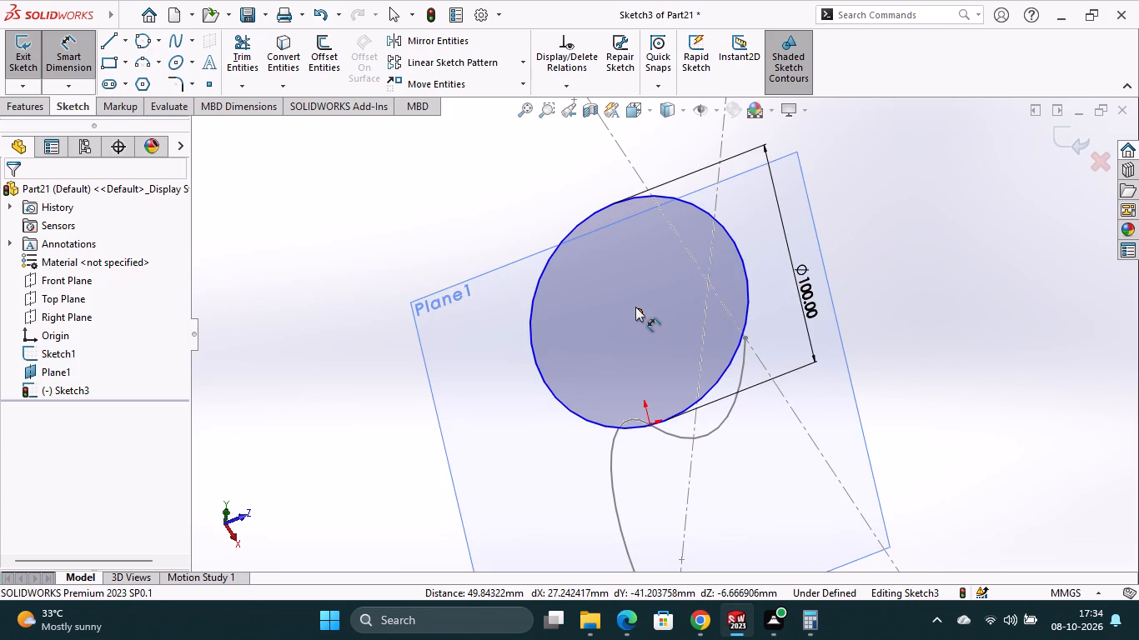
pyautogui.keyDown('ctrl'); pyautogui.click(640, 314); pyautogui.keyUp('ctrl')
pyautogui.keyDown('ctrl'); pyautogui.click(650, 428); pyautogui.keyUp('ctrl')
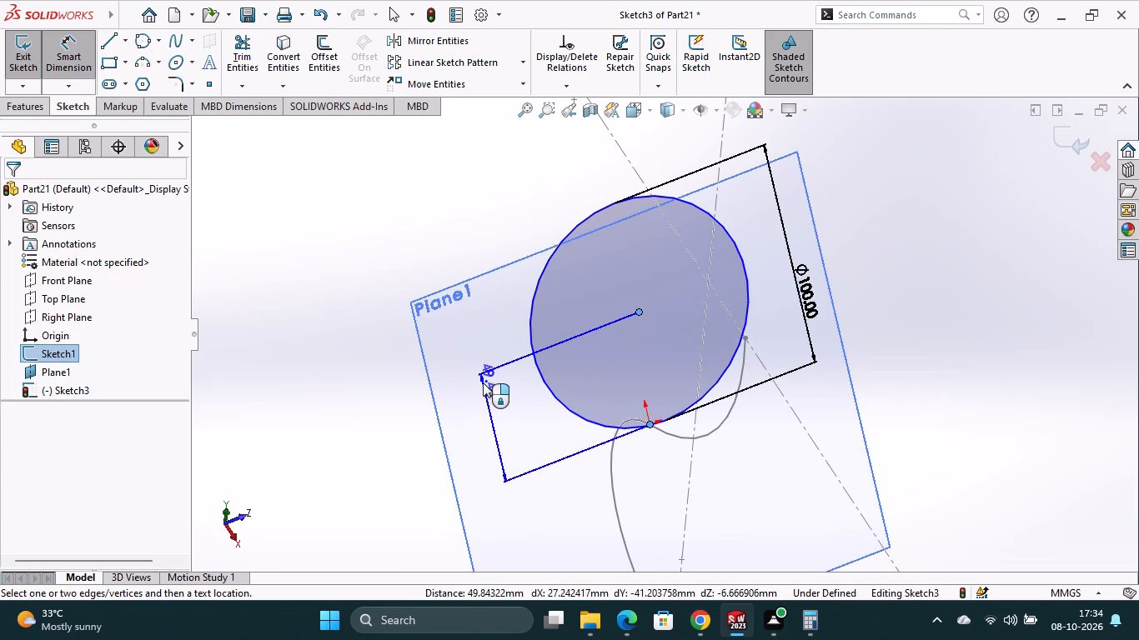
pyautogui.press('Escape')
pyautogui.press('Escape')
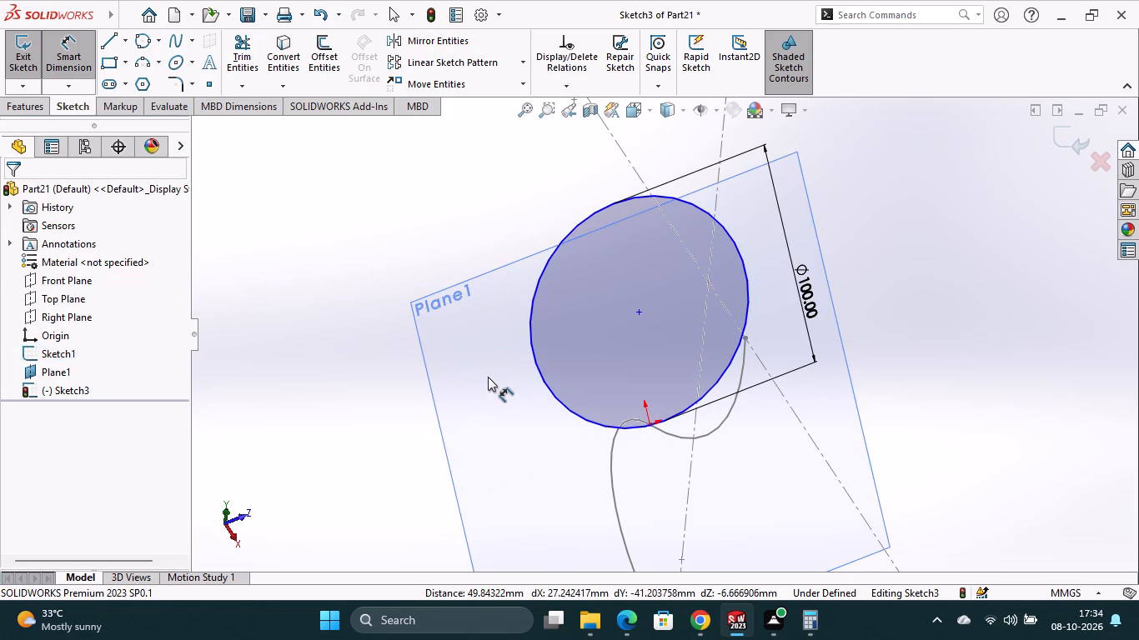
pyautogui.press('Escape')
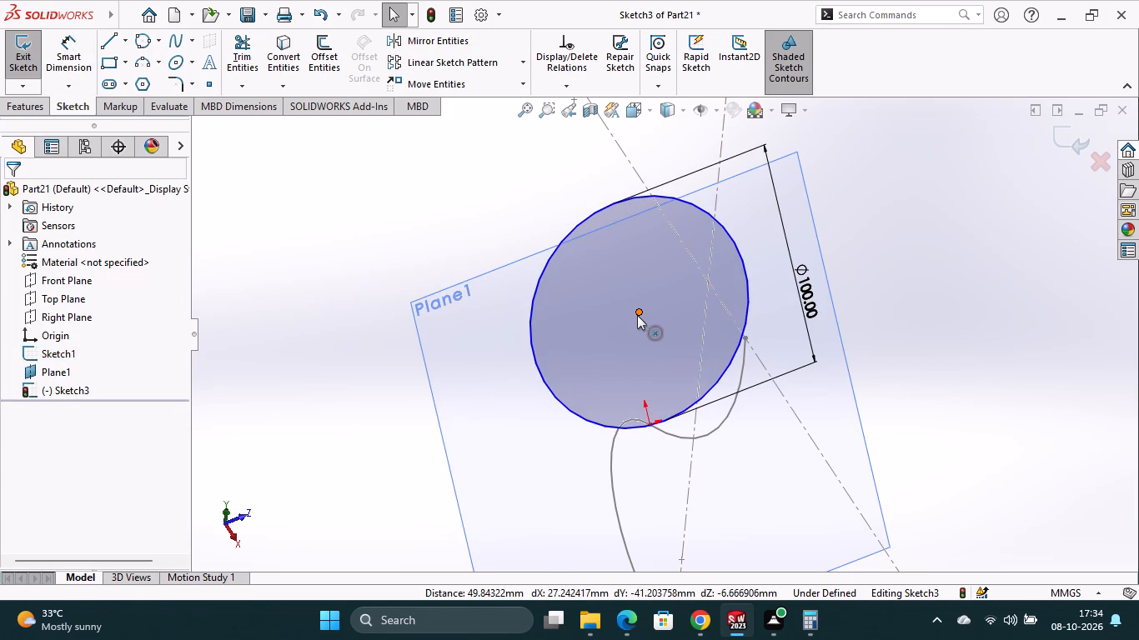
# Add a Vertical relation between the circle's centre point and the tangent point of the hook's upper and circular arcs.
pyautogui.keyDown('ctrl'); pyautogui.click(637, 315); pyautogui.keyUp('ctrl')
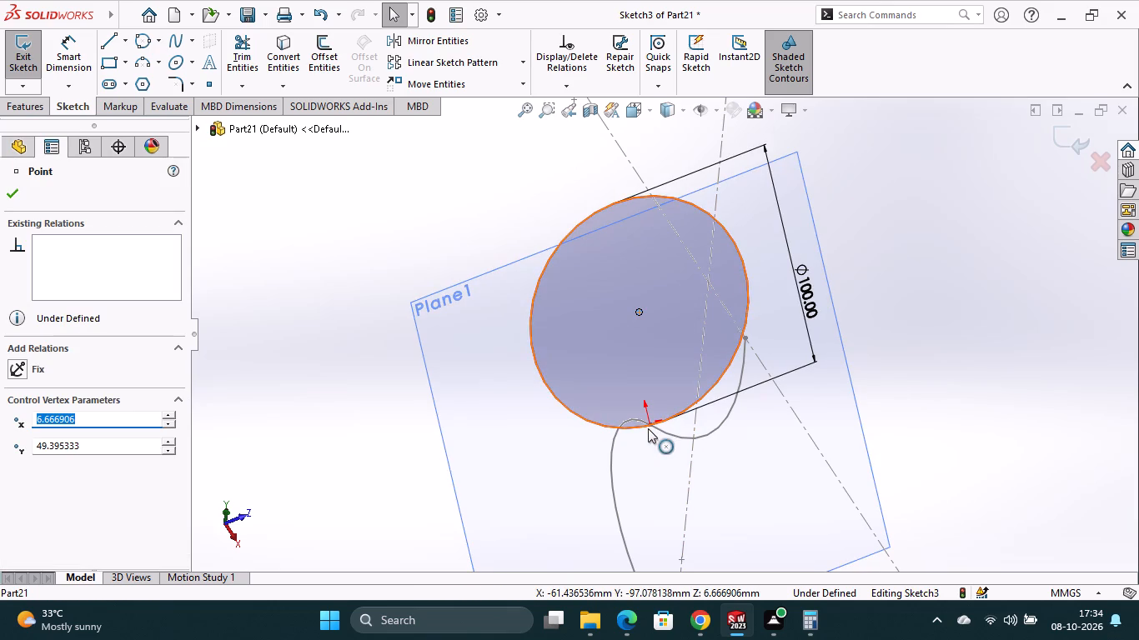
pyautogui.keyDown('ctrl'); pyautogui.click(650, 427); pyautogui.keyUp('ctrl')
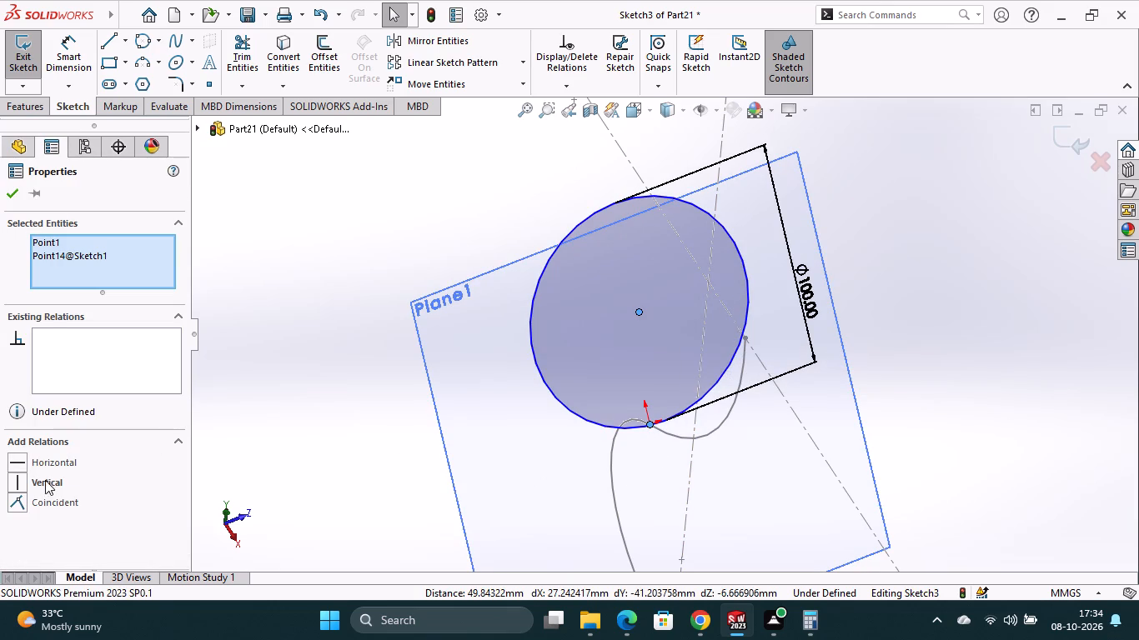
pyautogui.click(43, 483)
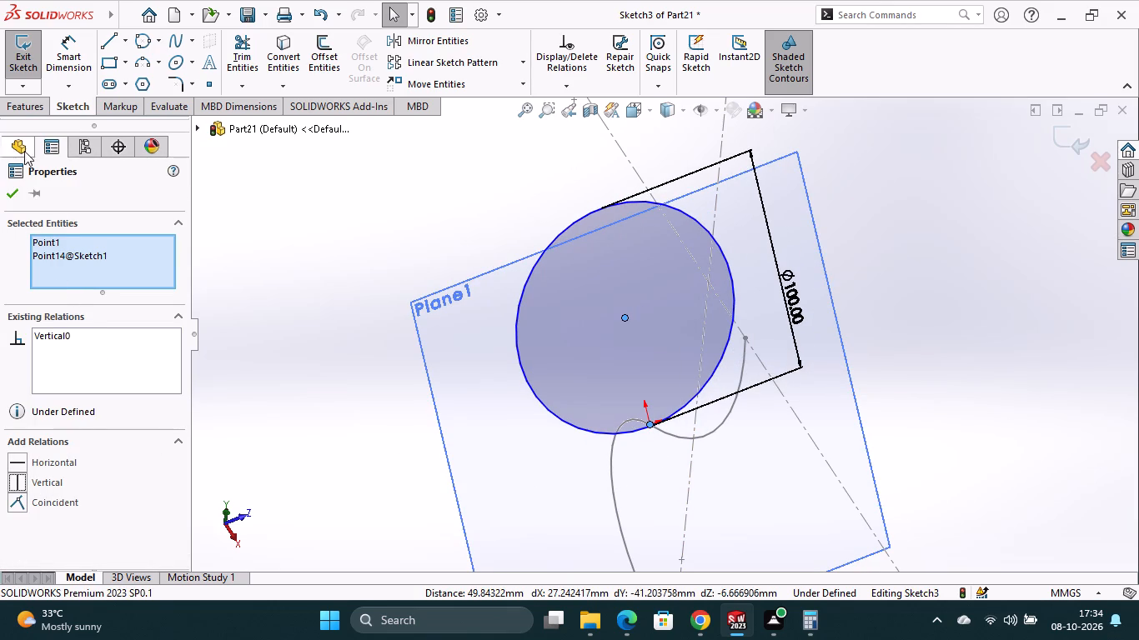
pyautogui.click(17, 197)
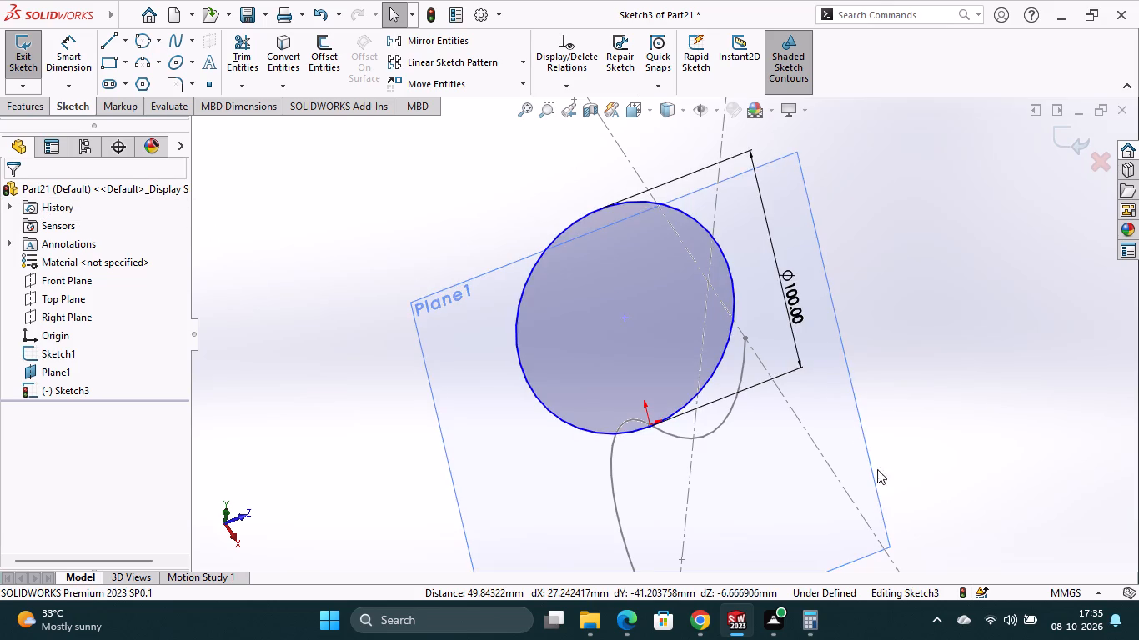
# Examine from several angles how the circle sits on its plane relative to the hook curve.
pyautogui.scroll(-1, 906, 451)
pyautogui.moveTo(906, 449); pyautogui.dragTo(895, 294, button='middle')
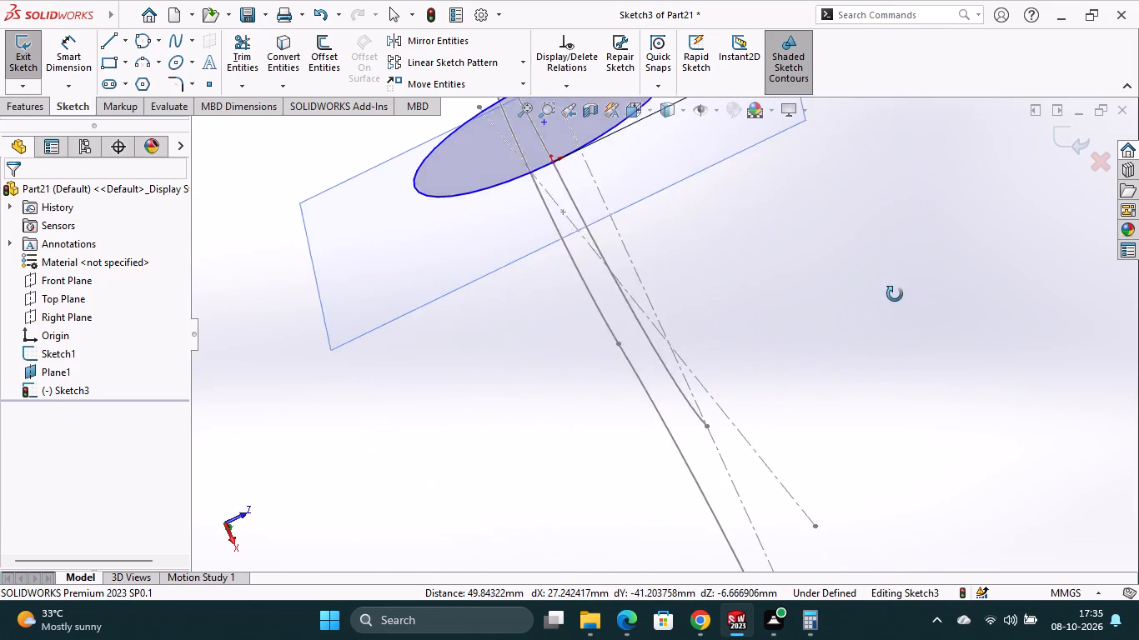
pyautogui.moveTo(895, 294); pyautogui.dragTo(861, 323, button='middle')
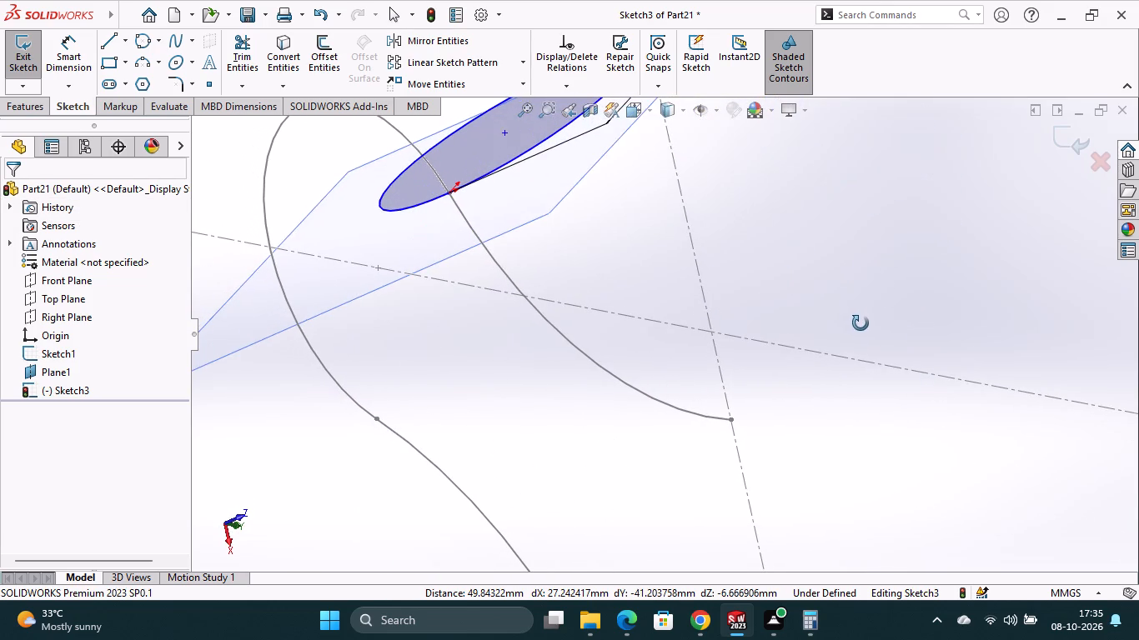
pyautogui.scroll(2, 845, 317)
pyautogui.scroll(-2, 845, 317)
pyautogui.scroll(3, 845, 317)
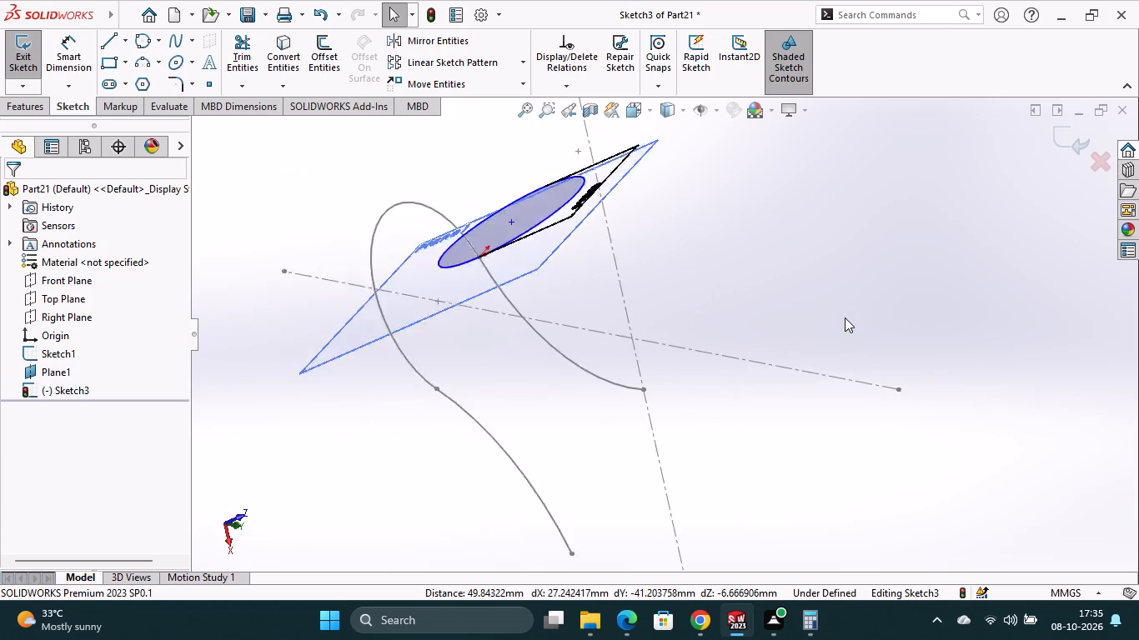
pyautogui.scroll(1, 845, 317)
pyautogui.moveTo(662, 267); pyautogui.dragTo(704, 353, button='middle')
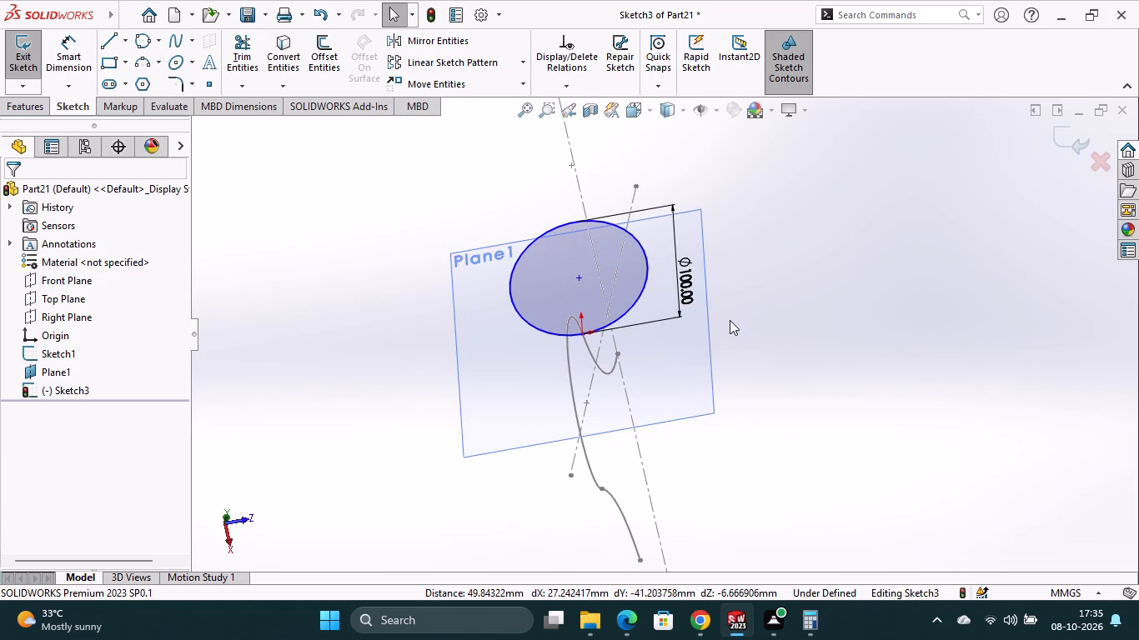
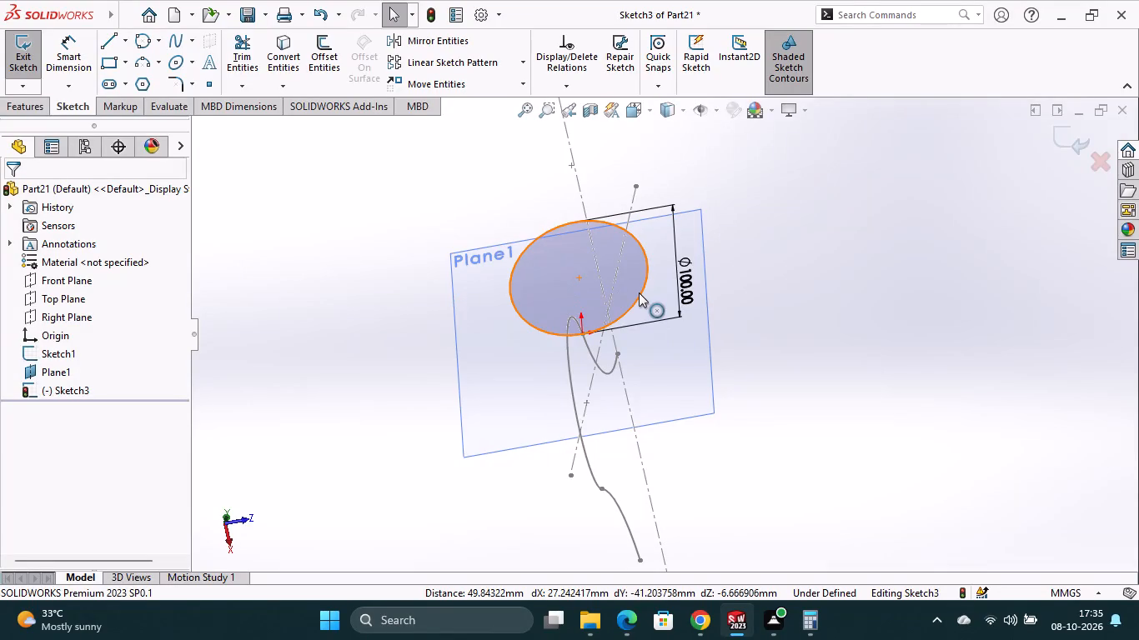
# Undo the Vertical relation on the 100 mm circle's centre point.
pyautogui.hotkey('ctrl', 'z')
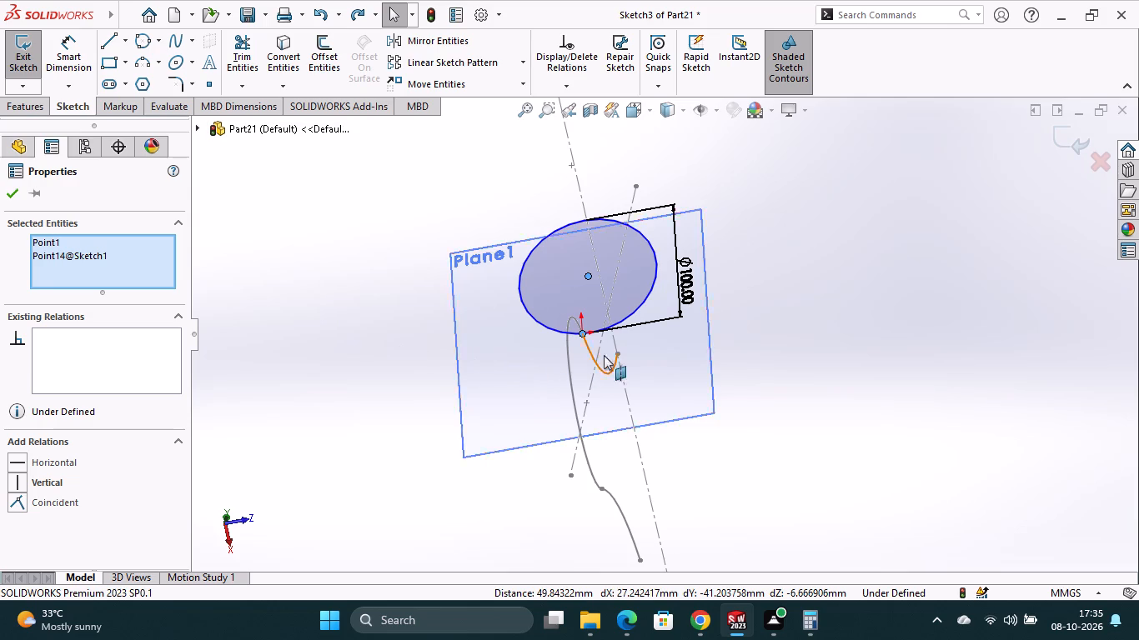
# Add a Vertical relation again between the 100 mm circle's centre point and the tangent point of the hook's upper and circular arcs.
pyautogui.keyDown('ctrl'); pyautogui.click(582, 334); pyautogui.keyUp('ctrl')
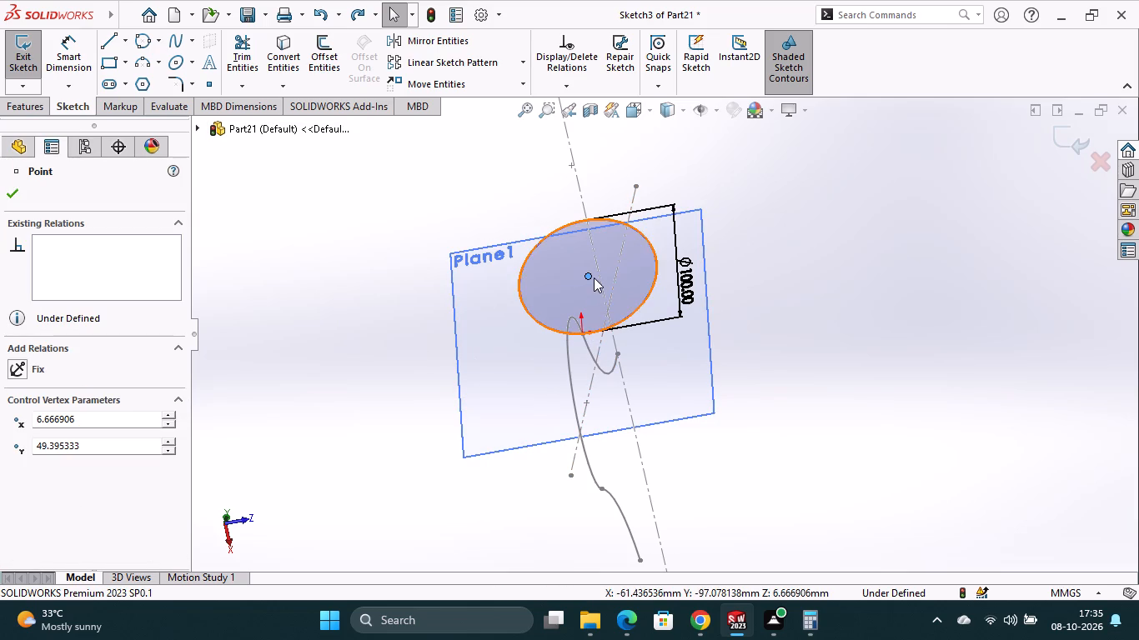
pyautogui.keyDown('ctrl'); pyautogui.click(589, 277); pyautogui.keyUp('ctrl')
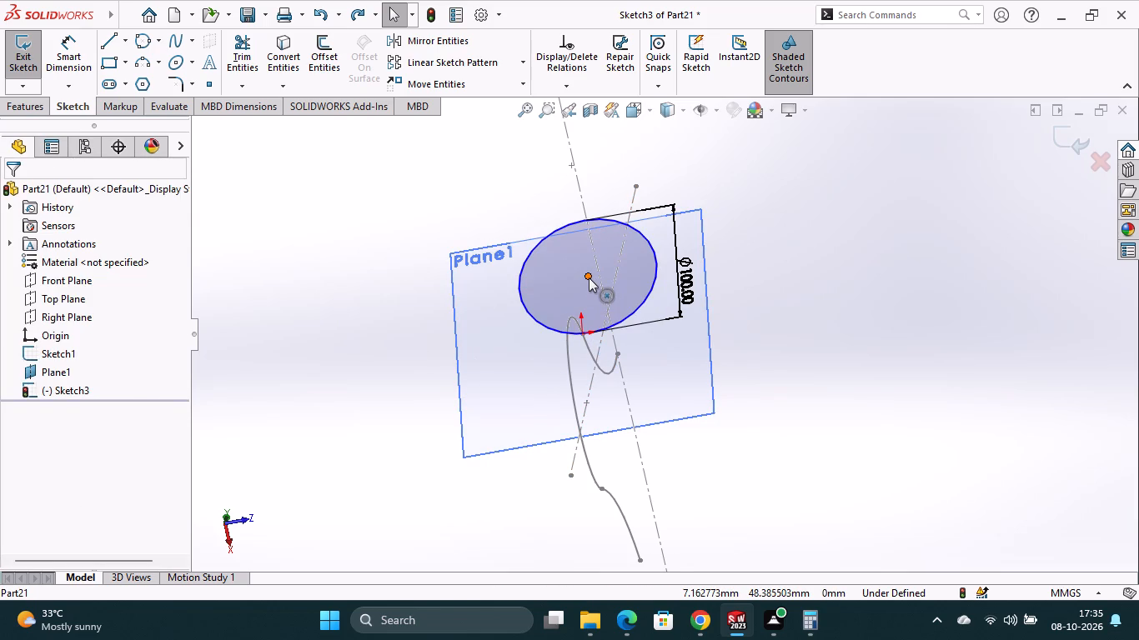
pyautogui.click(589, 277)
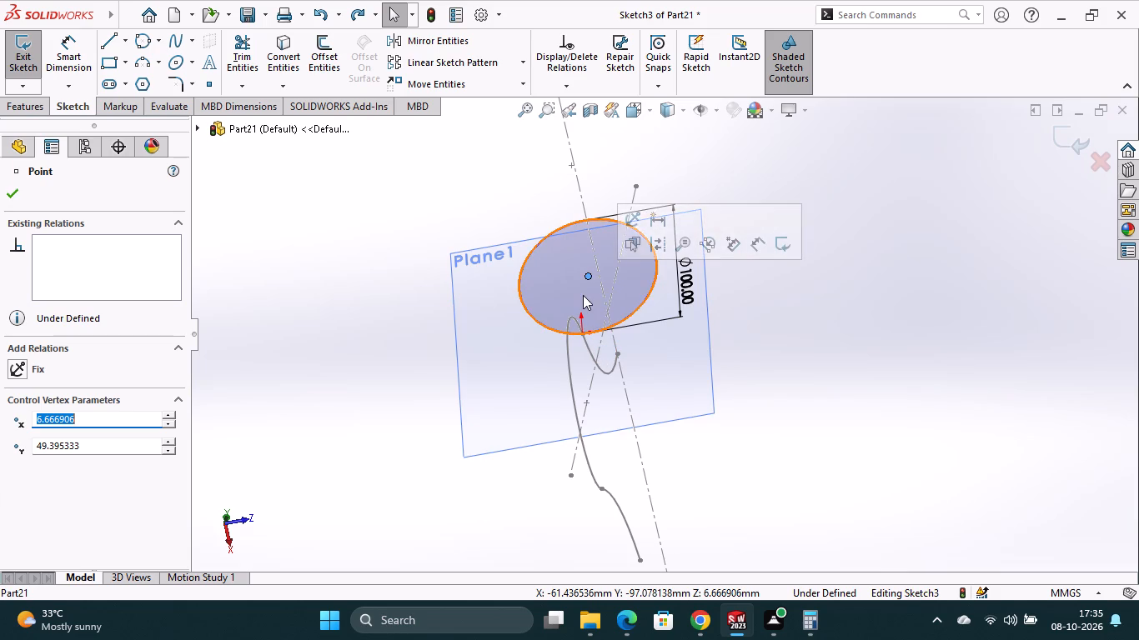
pyautogui.press('Escape')
pyautogui.scroll(-6, 595, 307)
pyautogui.scroll(3, 595, 360)
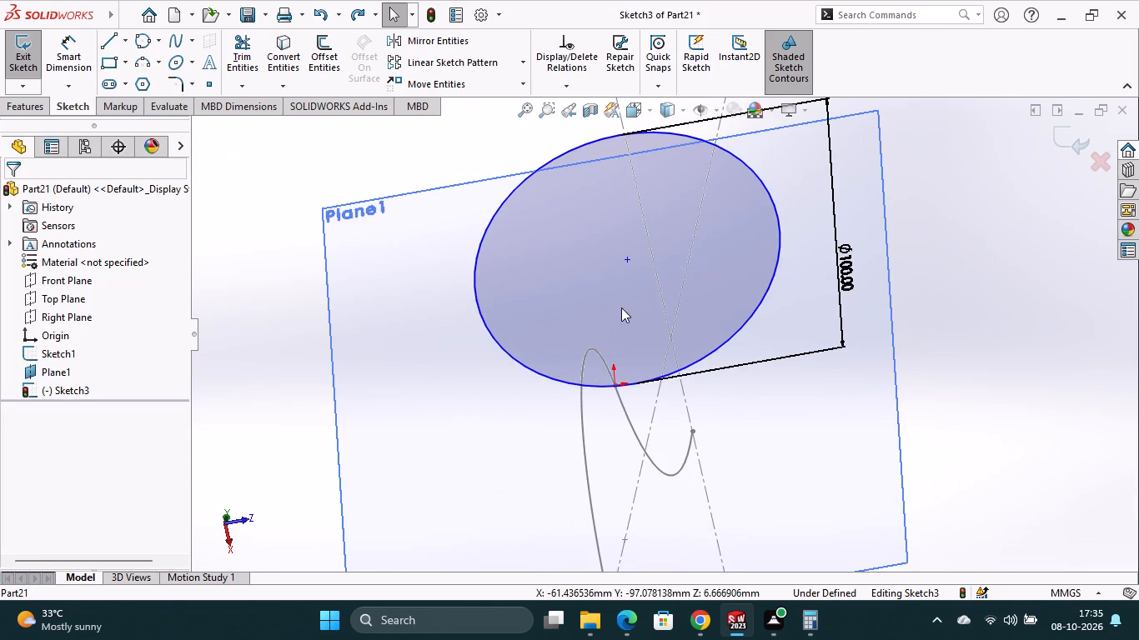
pyautogui.click(625, 259)
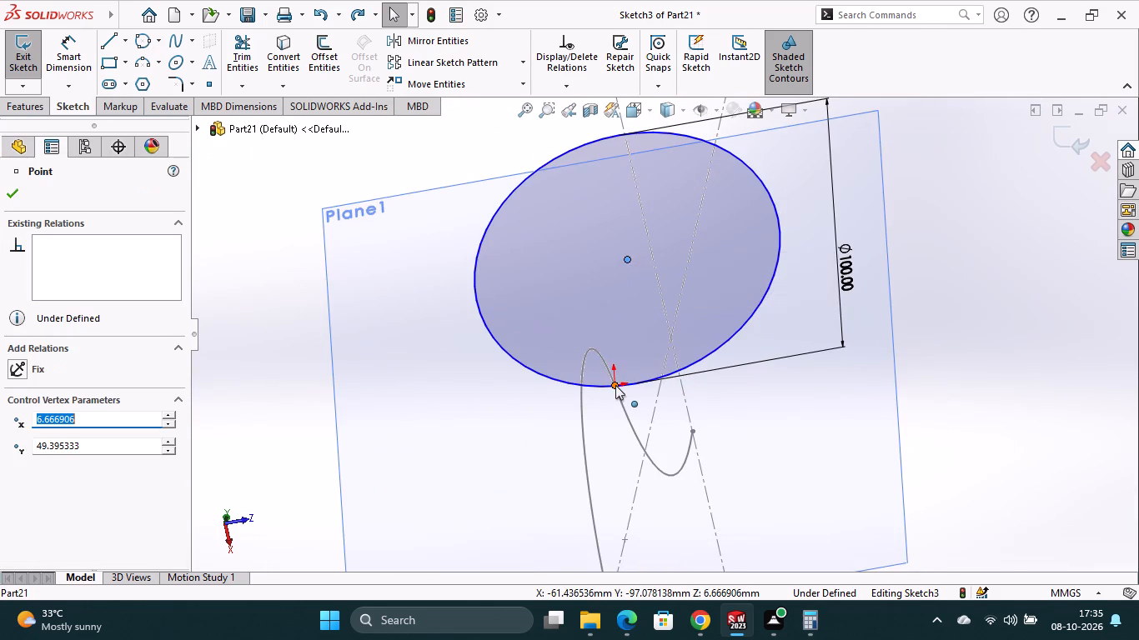
pyautogui.keyDown('ctrl'); pyautogui.click(615, 385); pyautogui.keyUp('ctrl')
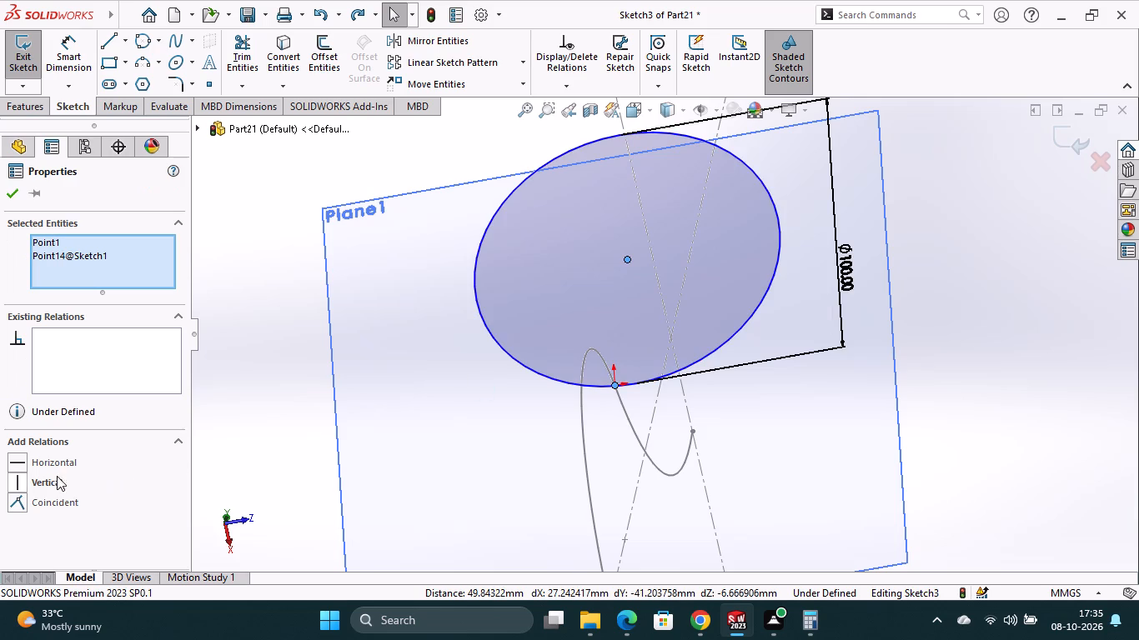
pyautogui.click(17, 481)
pyautogui.click(13, 197)
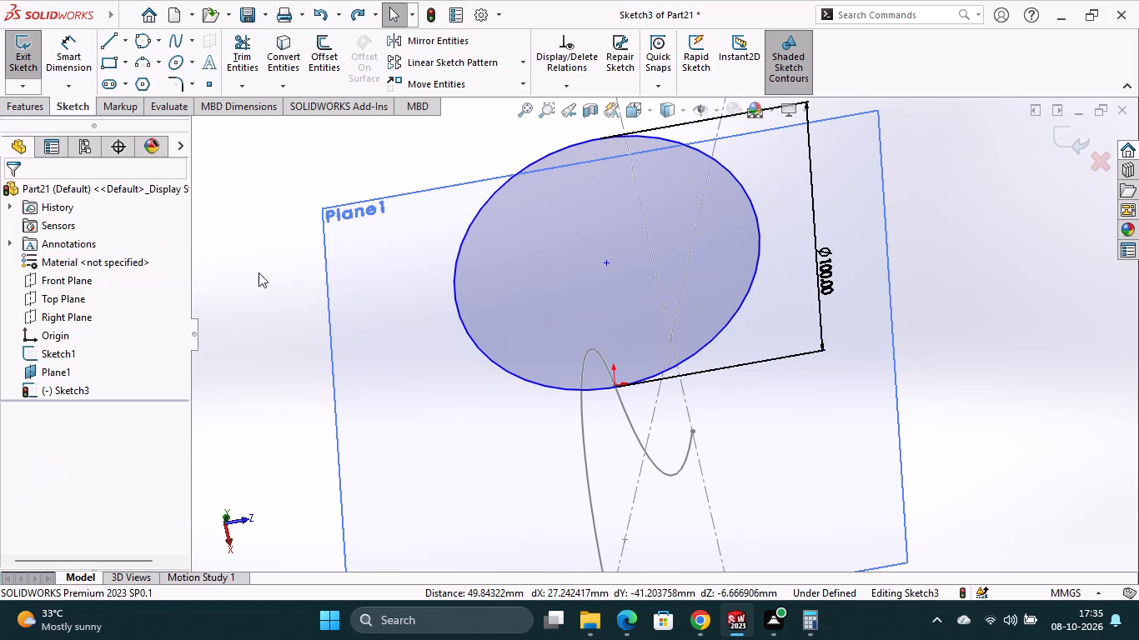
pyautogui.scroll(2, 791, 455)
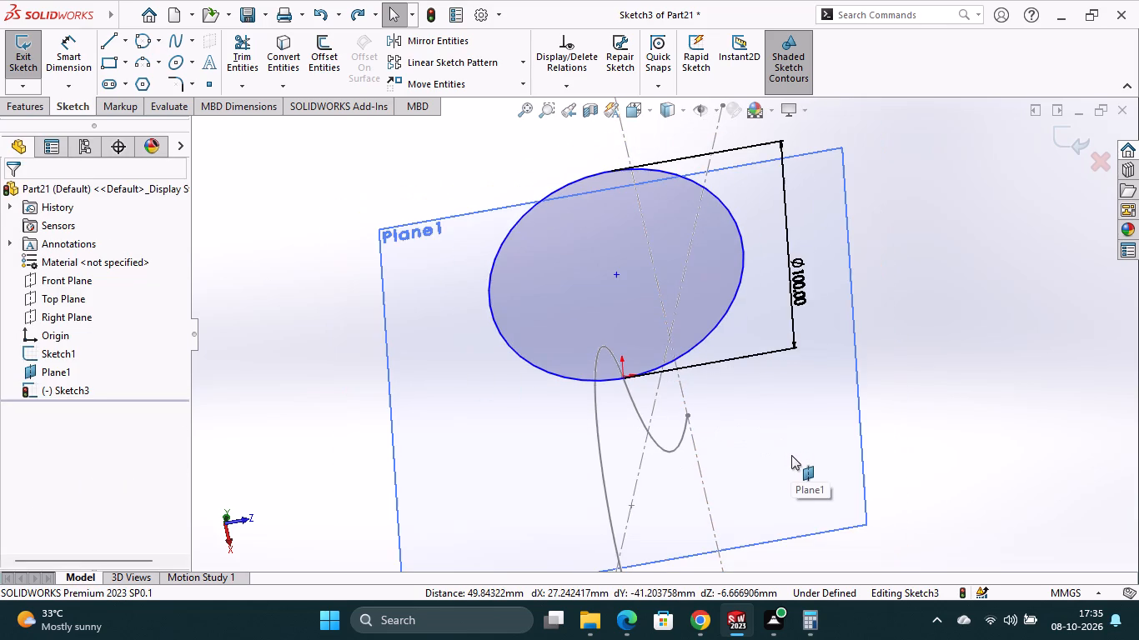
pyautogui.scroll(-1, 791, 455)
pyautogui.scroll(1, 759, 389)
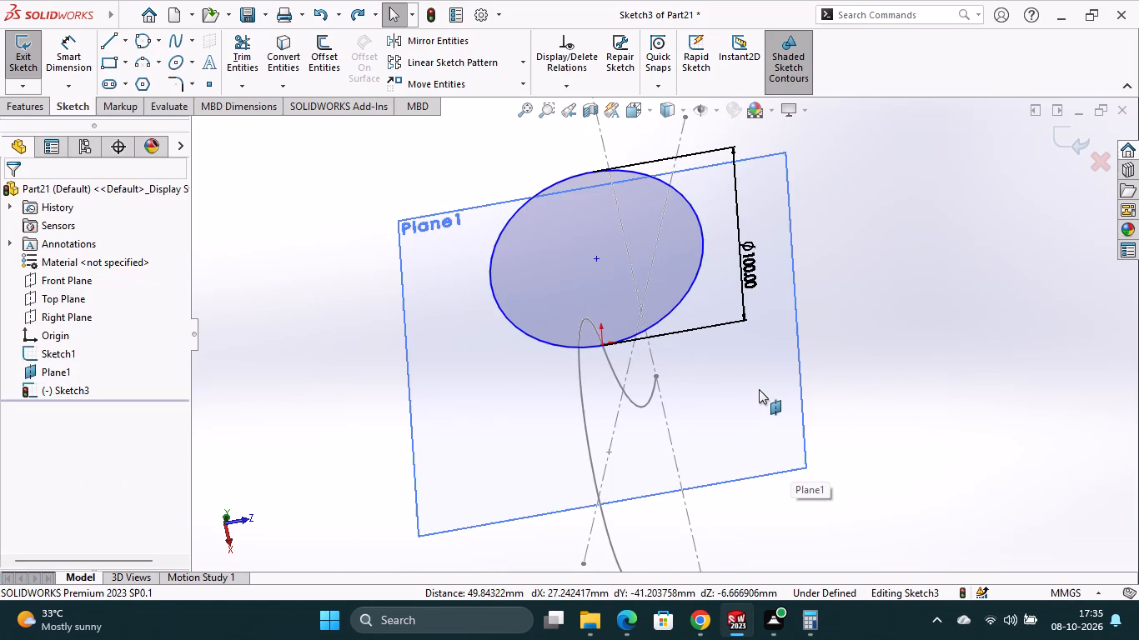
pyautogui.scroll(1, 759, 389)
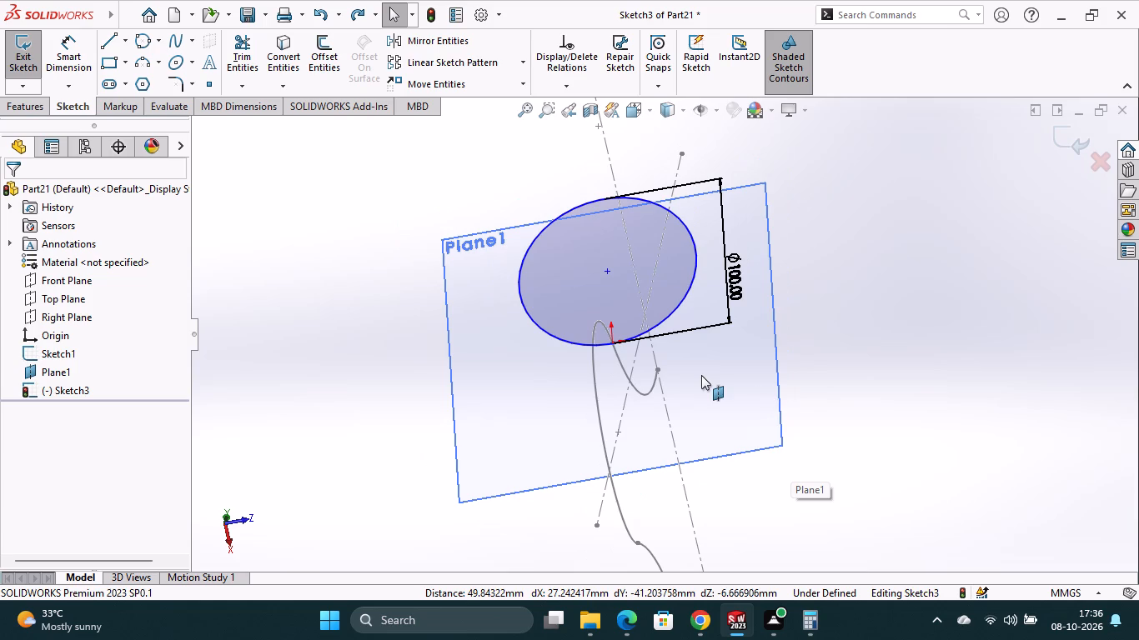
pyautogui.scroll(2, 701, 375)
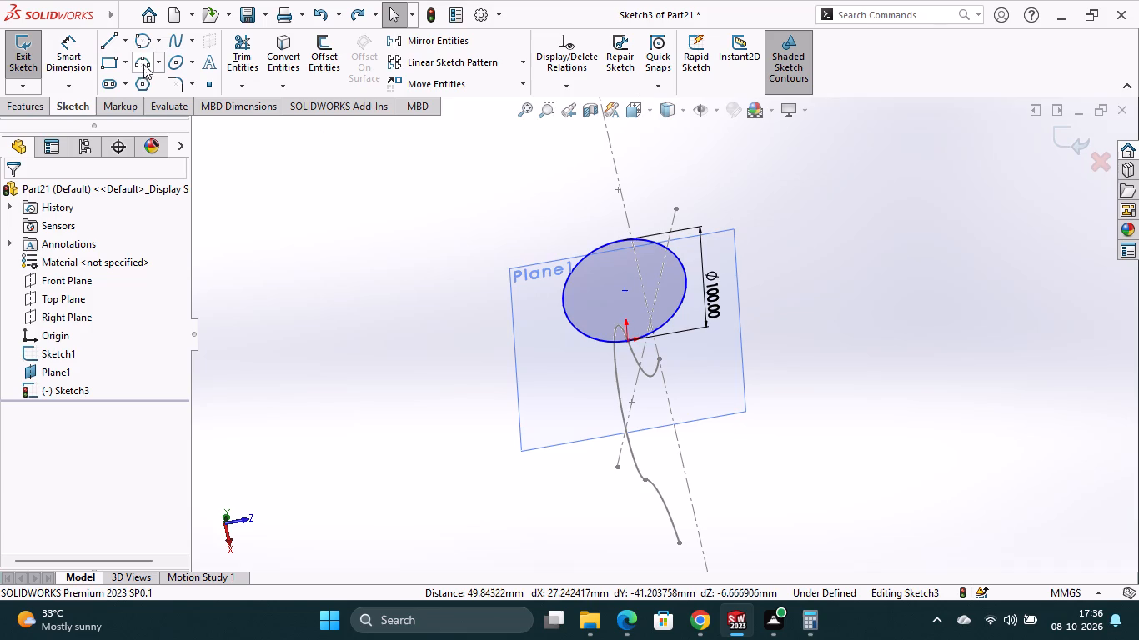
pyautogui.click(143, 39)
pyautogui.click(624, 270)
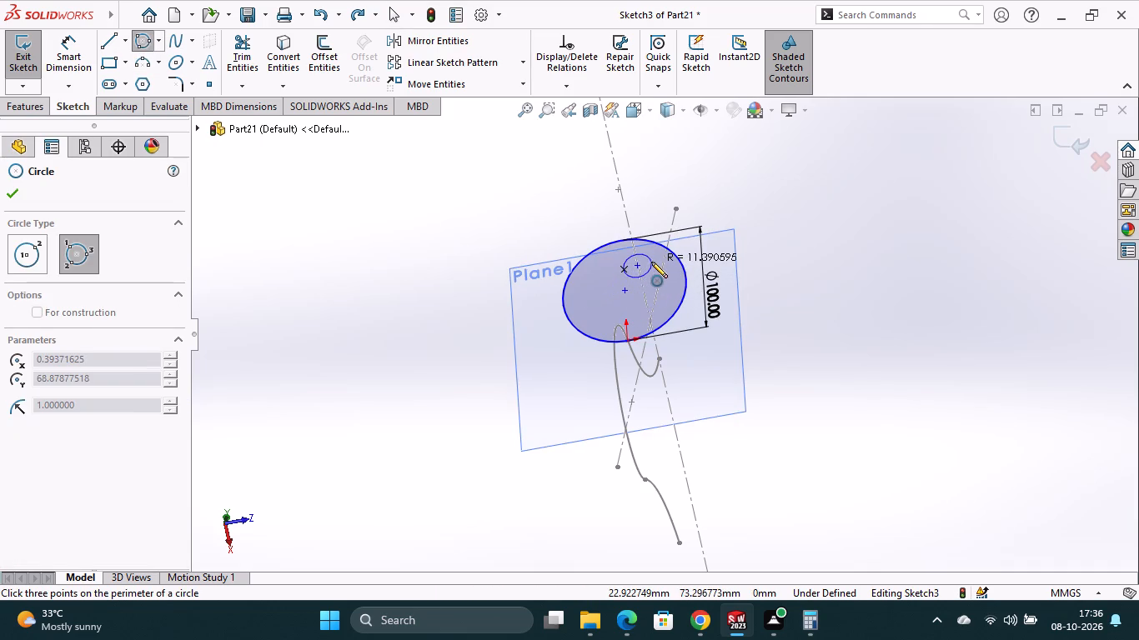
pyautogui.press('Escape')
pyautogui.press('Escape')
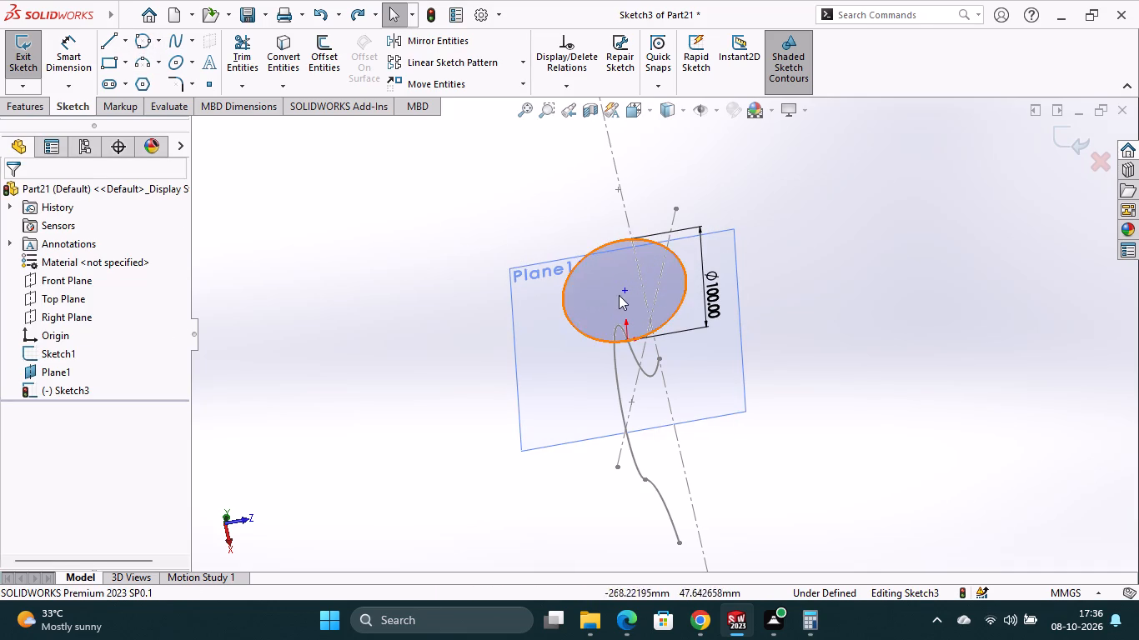
# Sketch a centre-point circle about 38 mm in diameter inside the upper part of the 100 mm circle.
pyautogui.click(158, 40)
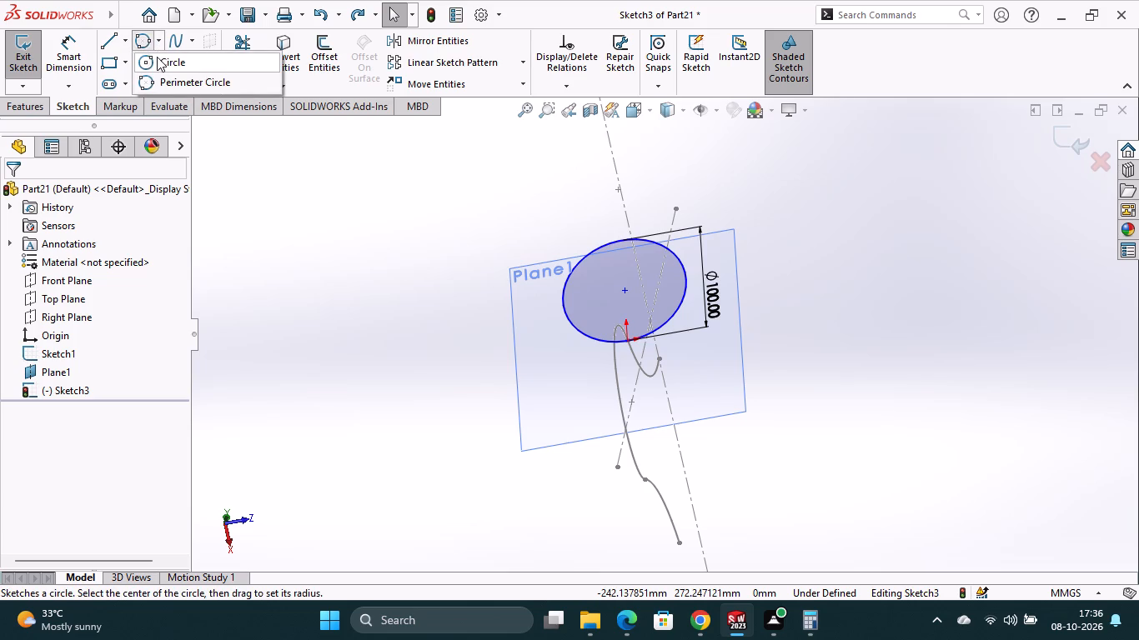
pyautogui.click(148, 62)
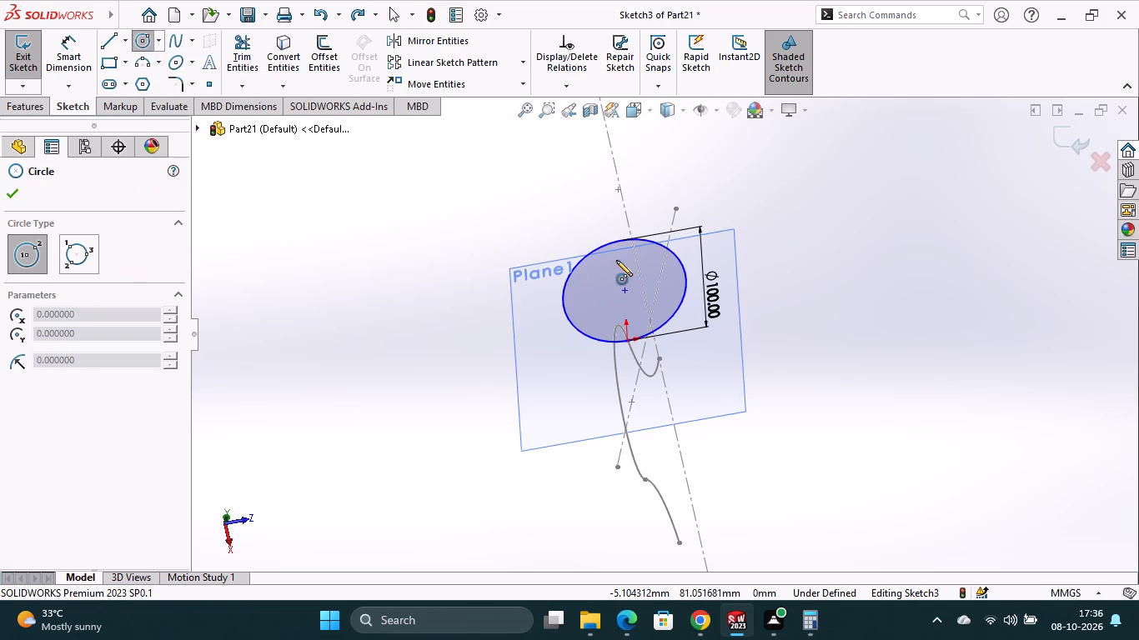
pyautogui.click(618, 267)
pyautogui.click(625, 284)
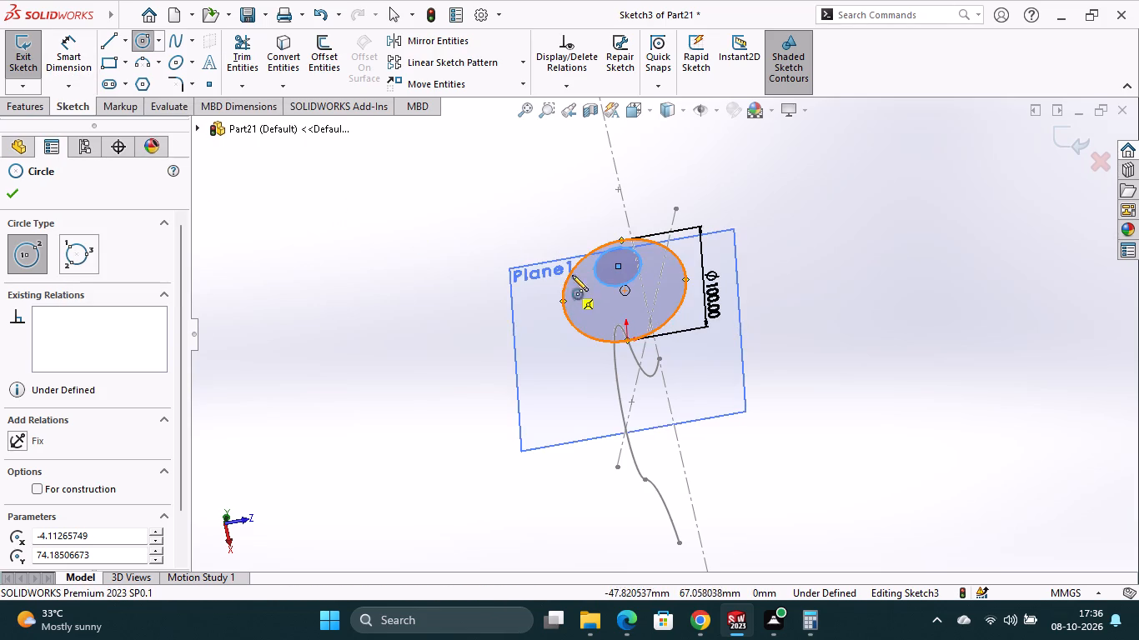
pyautogui.keyDown('ctrl'); pyautogui.click(620, 267); pyautogui.keyUp('ctrl')
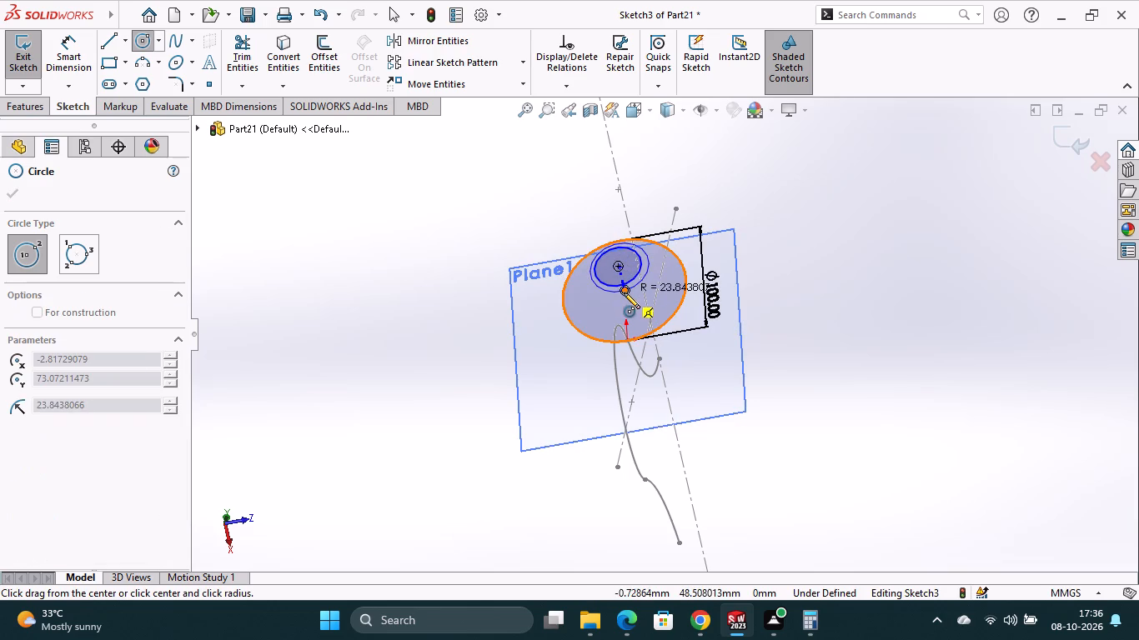
pyautogui.press('Escape')
pyautogui.press('Escape')
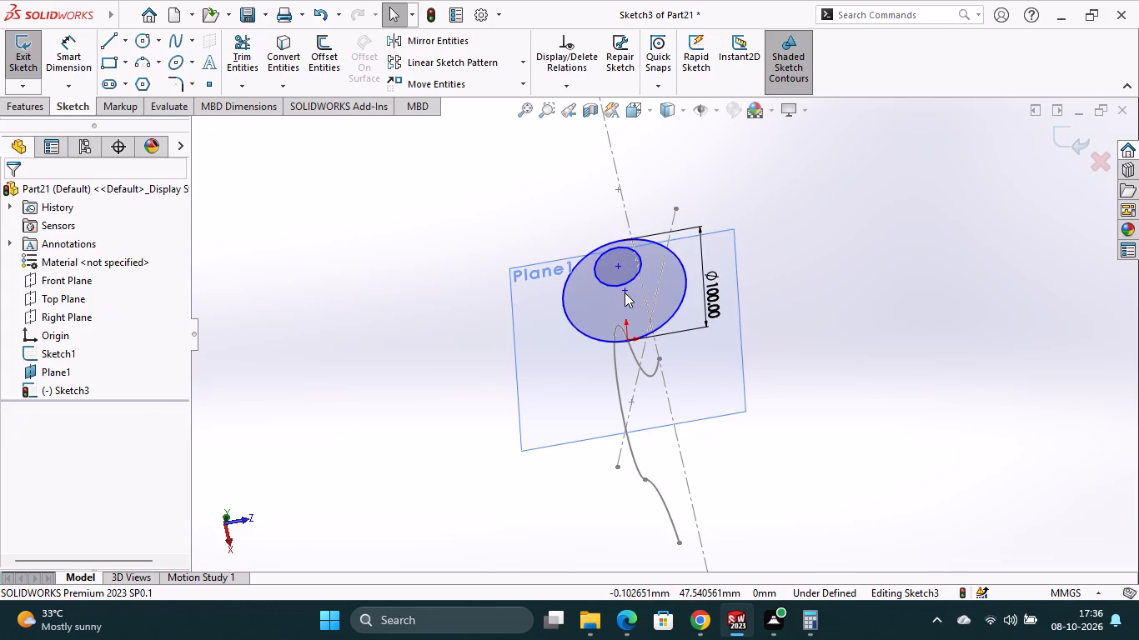
# Add a Vertical relation between the centre points of the small inner circle and the 100 mm circle.
pyautogui.click(619, 265)
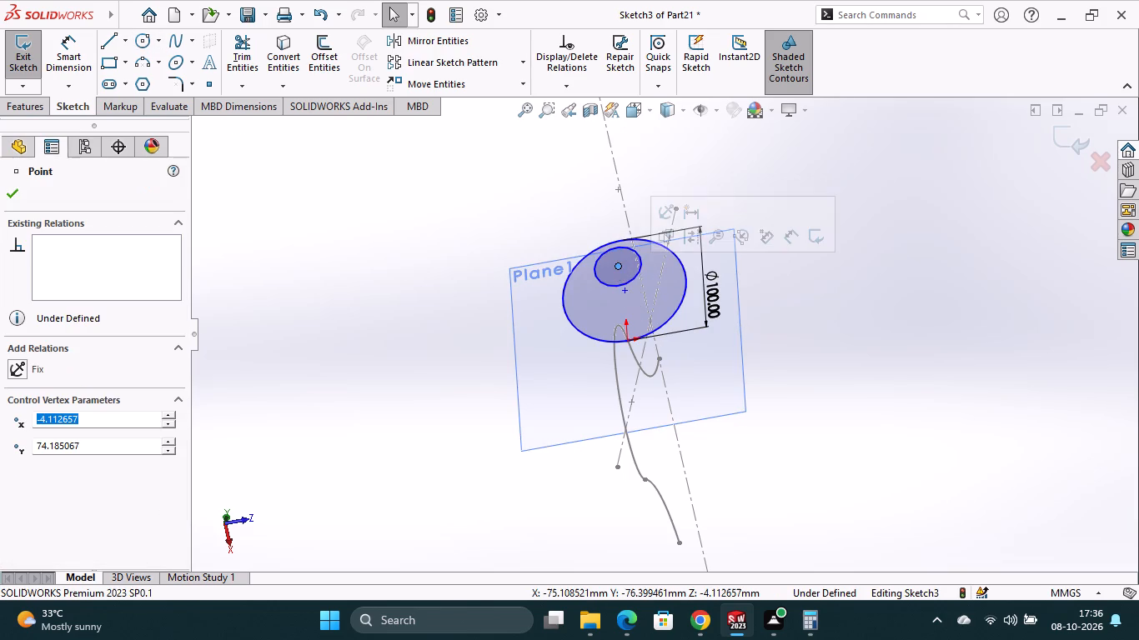
pyautogui.keyDown('ctrl'); pyautogui.click(625, 293); pyautogui.keyUp('ctrl')
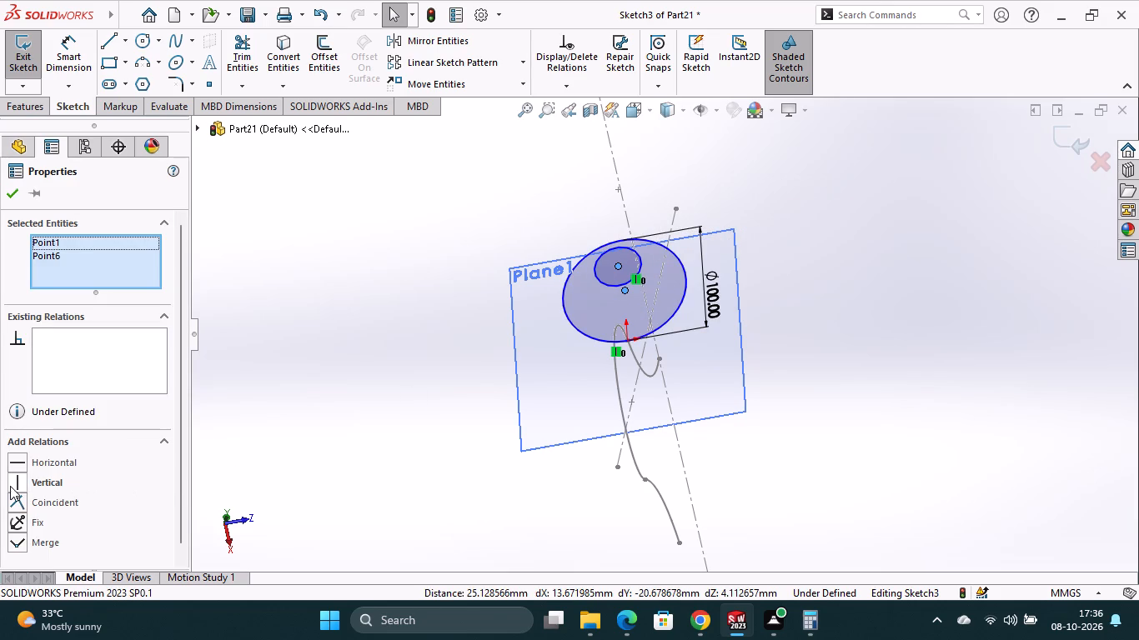
pyautogui.click(19, 481)
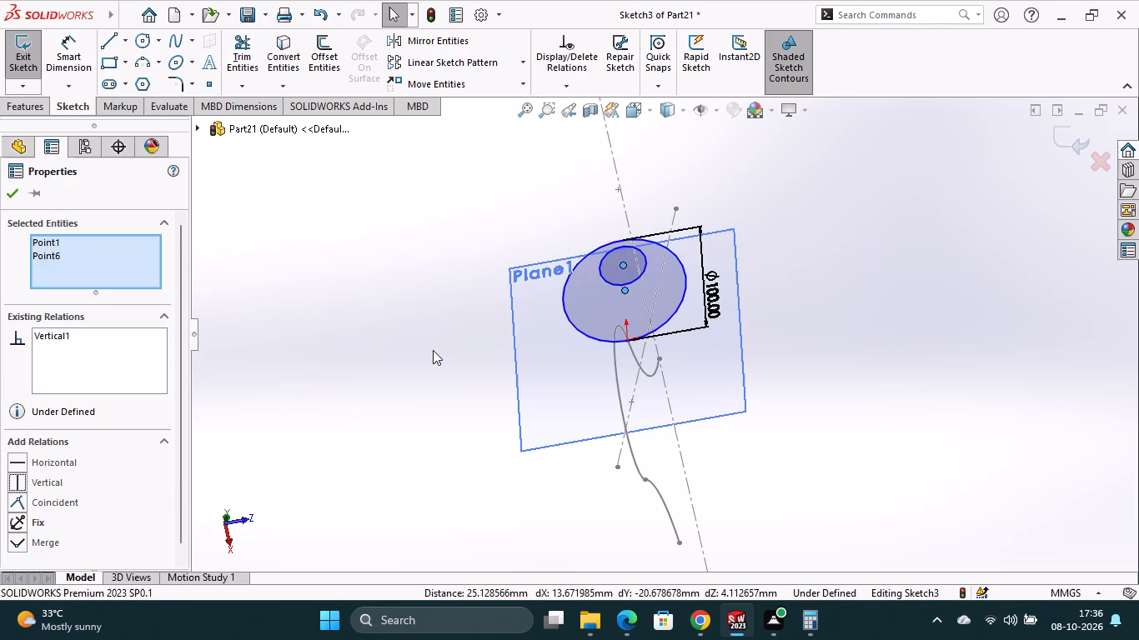
pyautogui.click(17, 194)
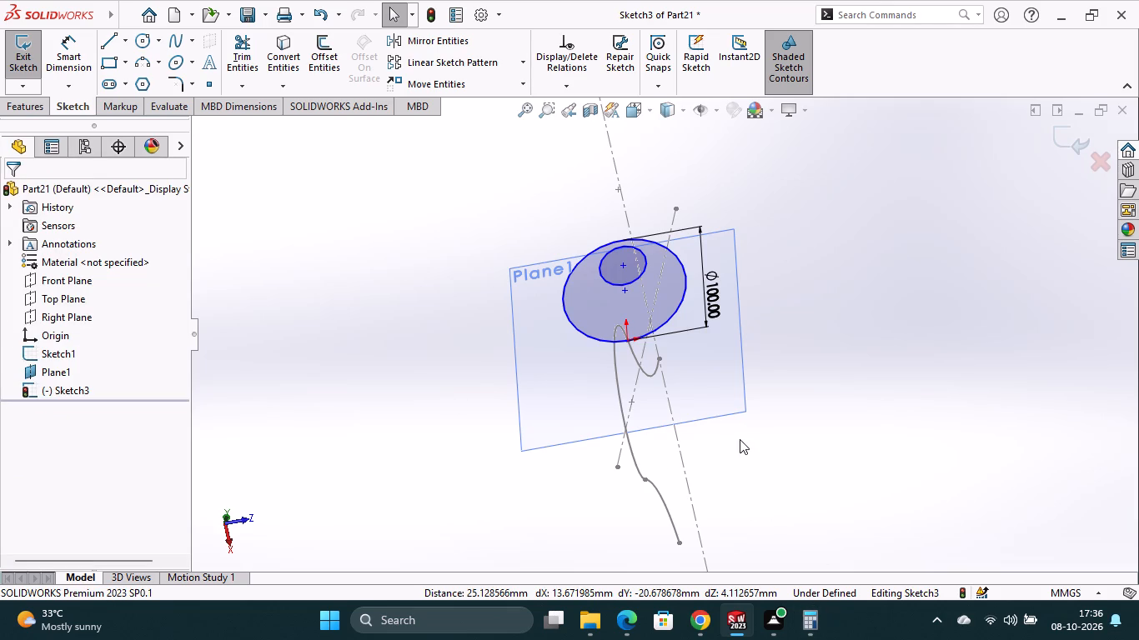
# Dimension the small inner circle's diameter as 44 mm.
pyautogui.moveTo(740, 439); pyautogui.dragTo(737, 417, button='middle')
pyautogui.moveTo(730, 392); pyautogui.dragTo(706, 295, button='middle')
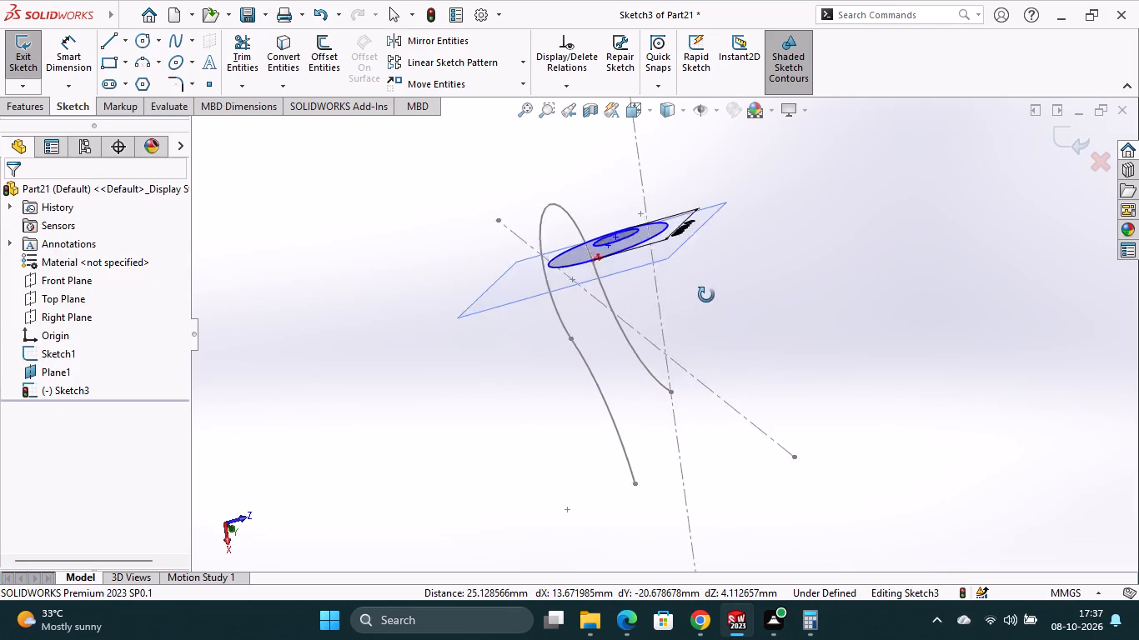
pyautogui.moveTo(706, 295); pyautogui.dragTo(734, 323, button='middle')
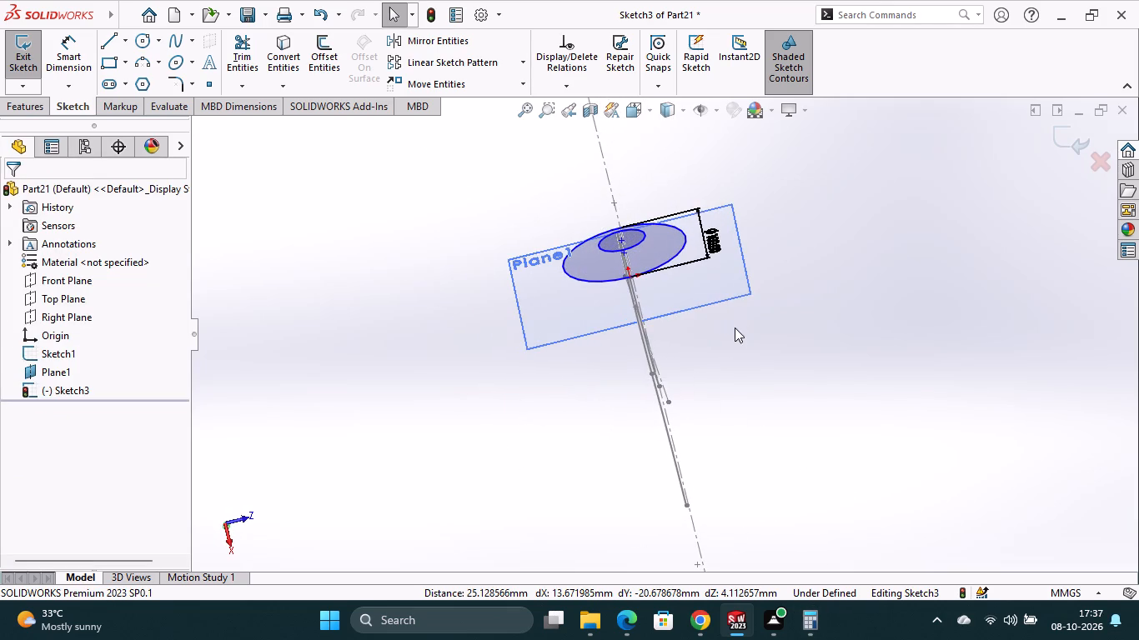
pyautogui.moveTo(713, 319); pyautogui.dragTo(690, 411, button='middle')
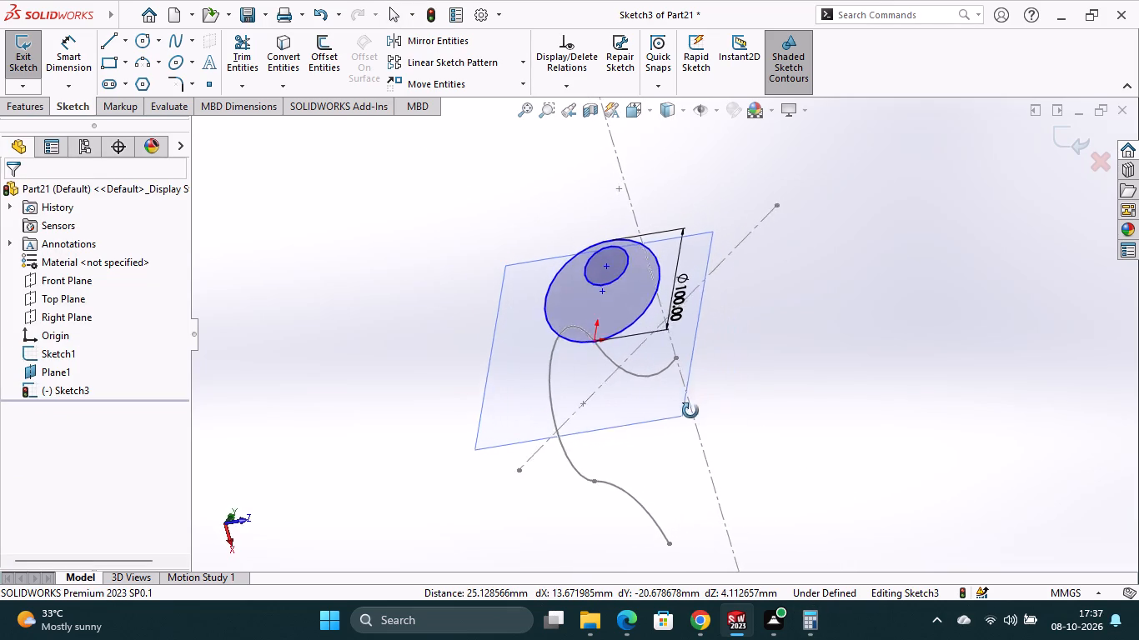
pyautogui.moveTo(690, 411); pyautogui.dragTo(704, 521, button='middle')
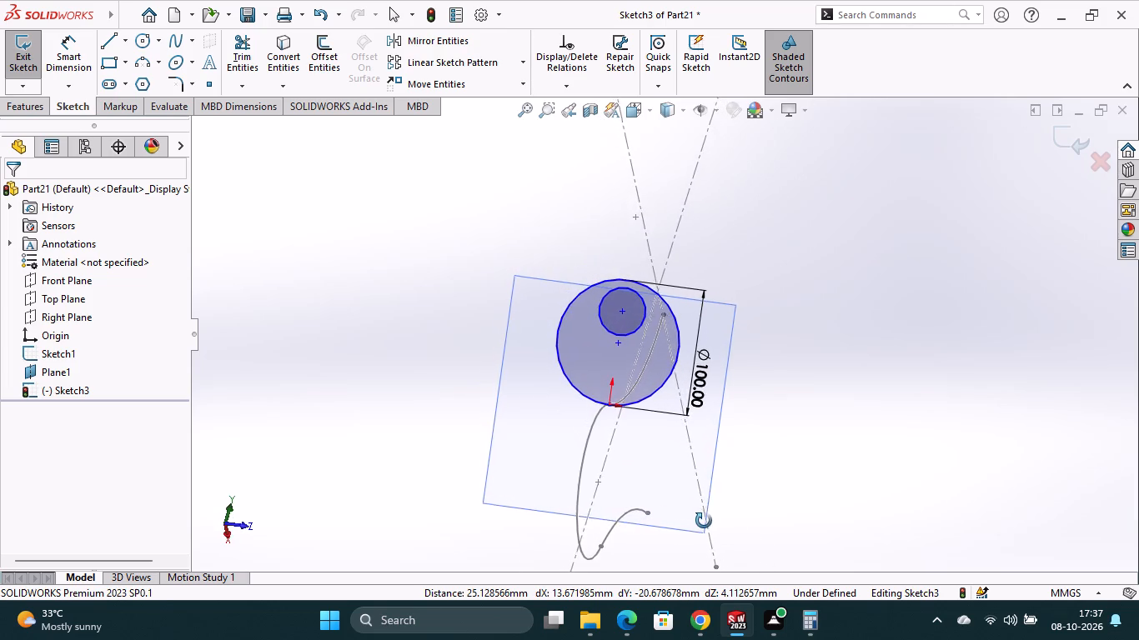
pyautogui.moveTo(704, 521); pyautogui.dragTo(685, 528, button='middle')
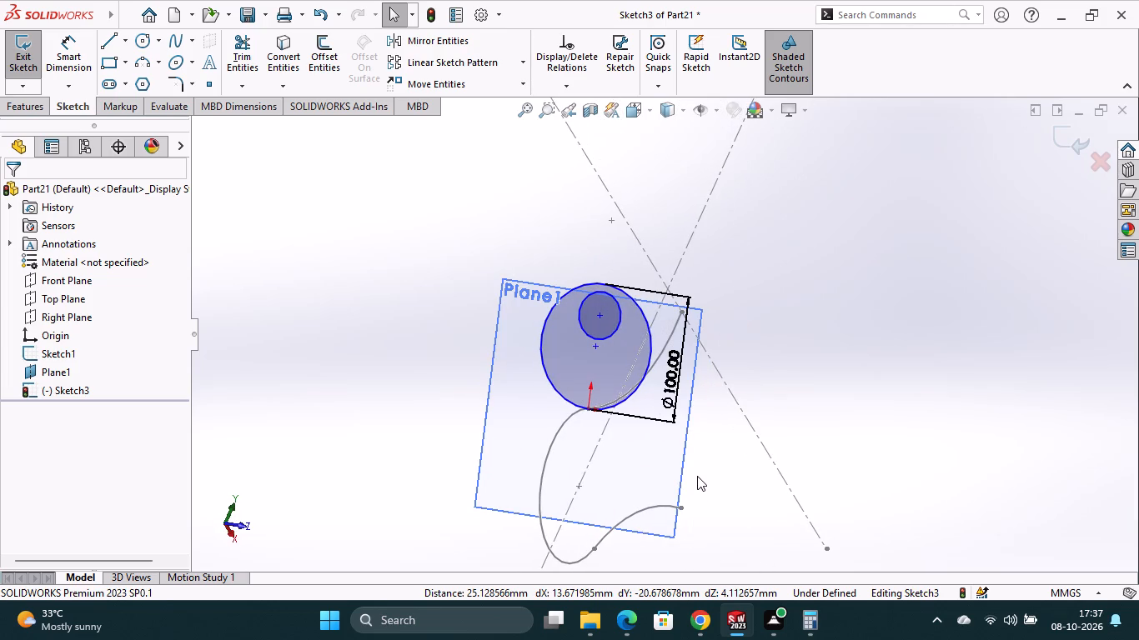
pyautogui.click(81, 51)
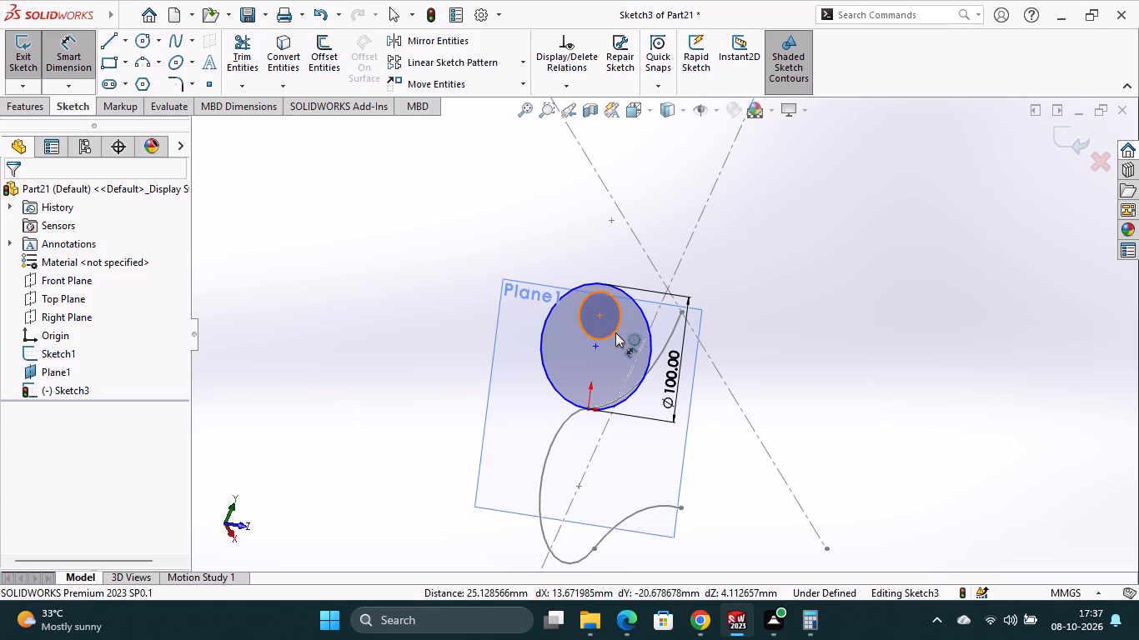
pyautogui.click(615, 332)
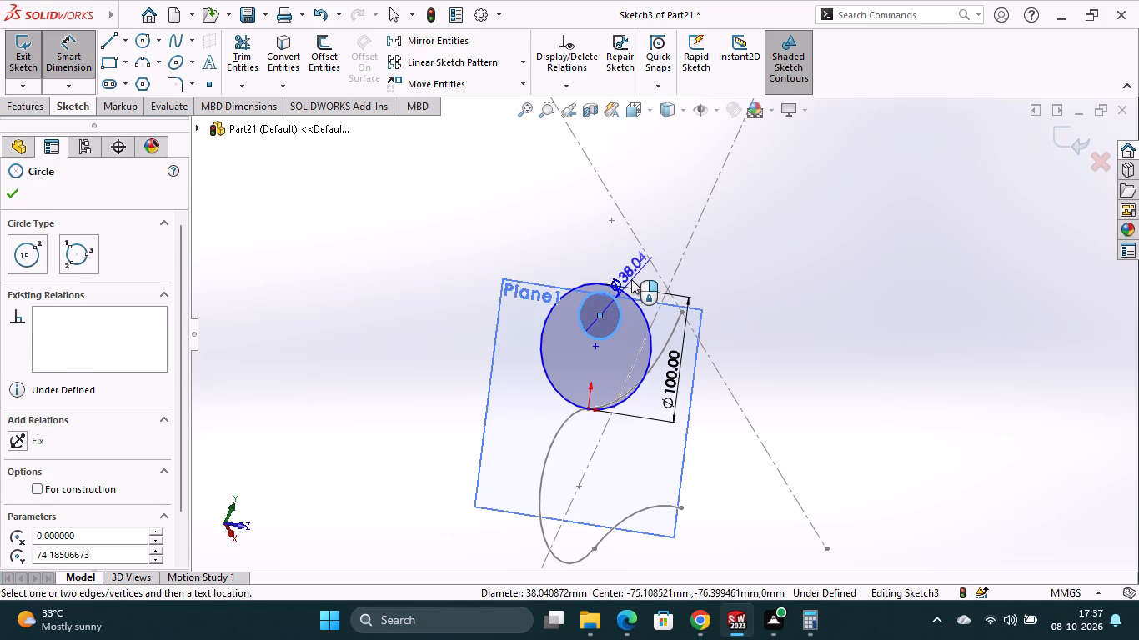
pyautogui.click(631, 279)
pyautogui.write('44')
pyautogui.press('Return')
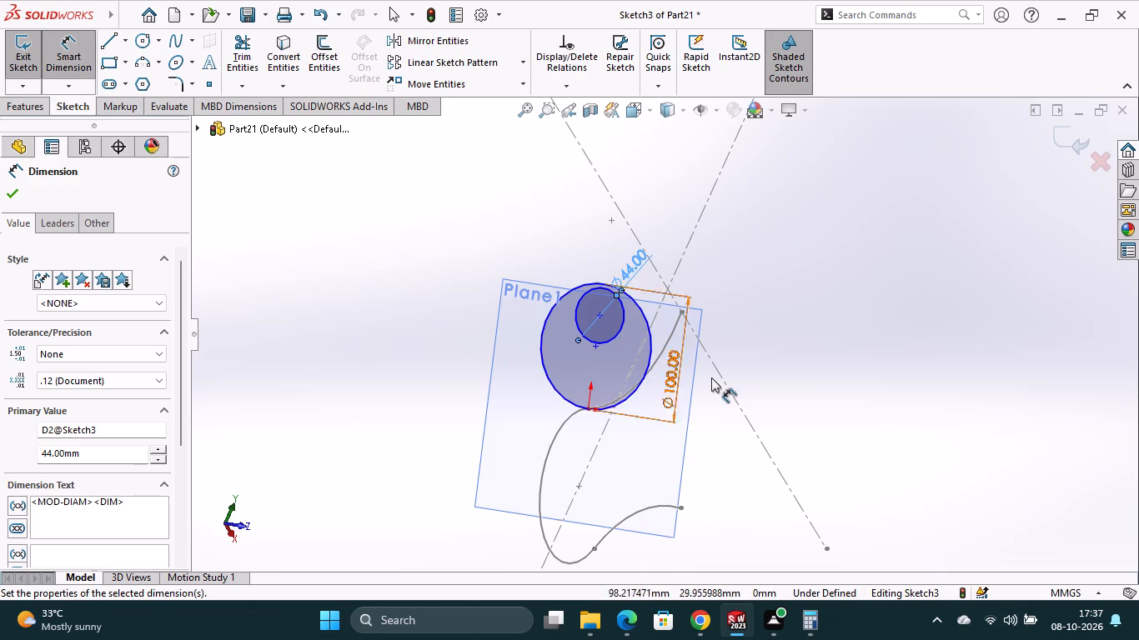
pyautogui.press('Escape')
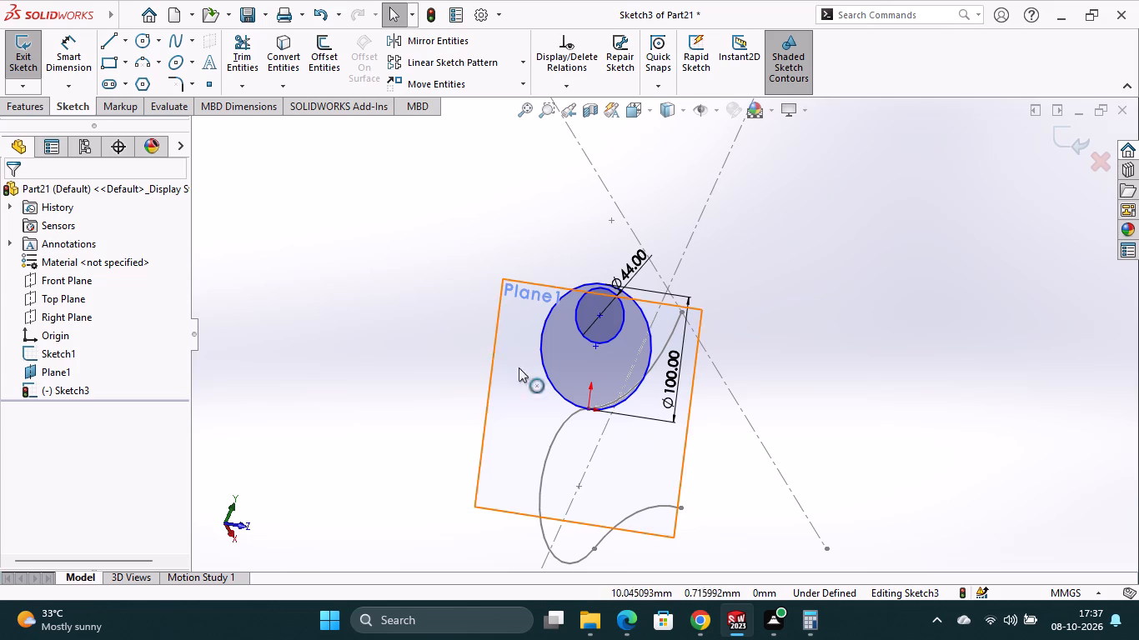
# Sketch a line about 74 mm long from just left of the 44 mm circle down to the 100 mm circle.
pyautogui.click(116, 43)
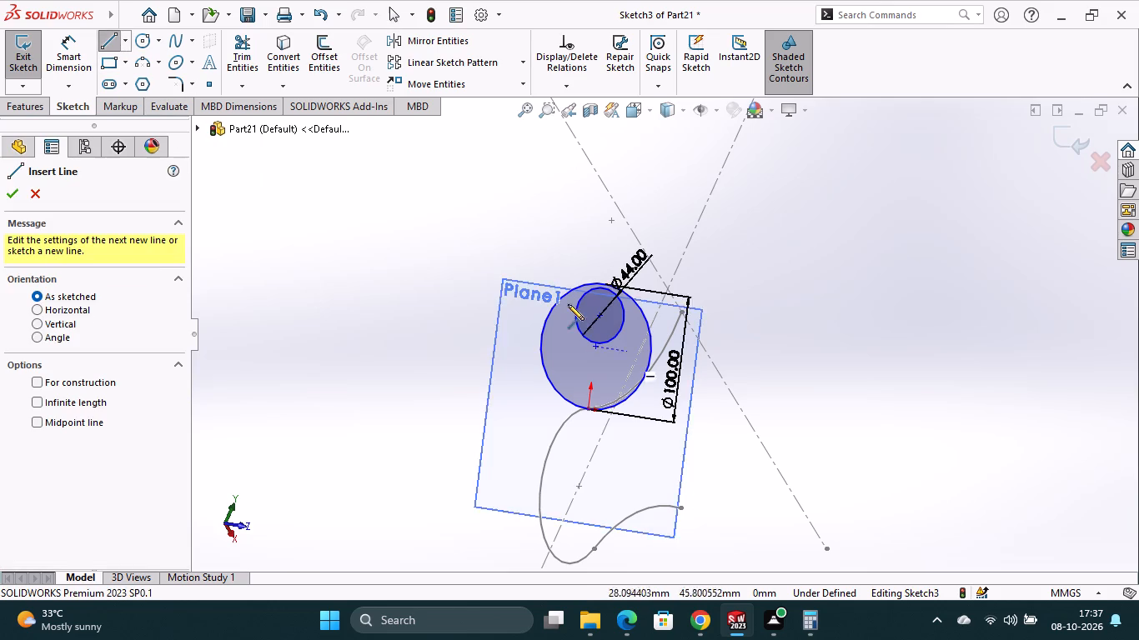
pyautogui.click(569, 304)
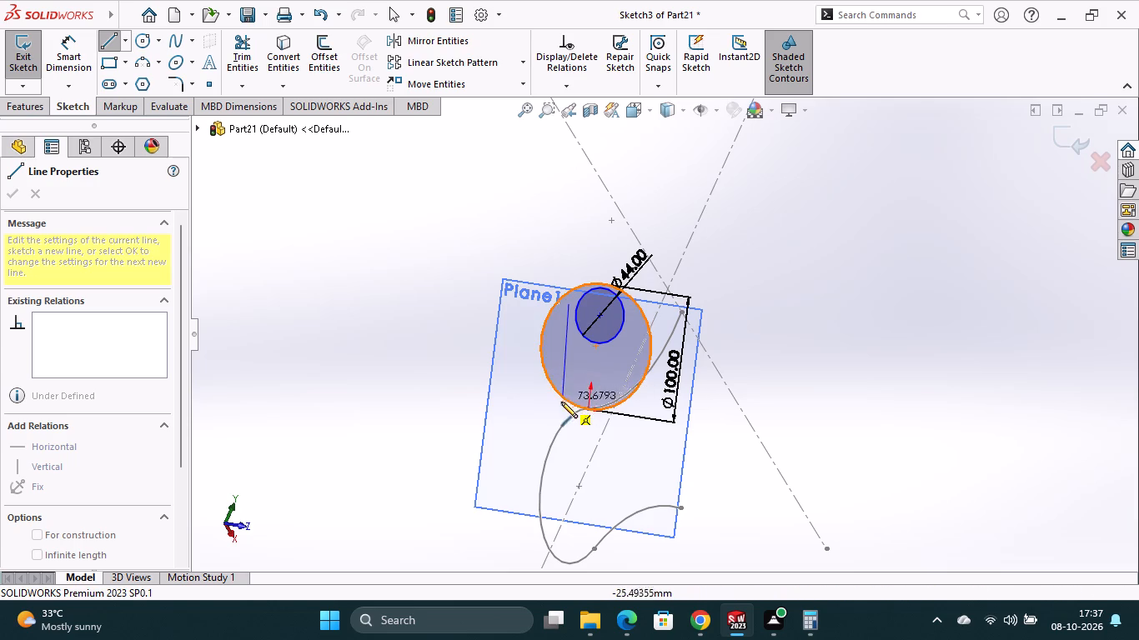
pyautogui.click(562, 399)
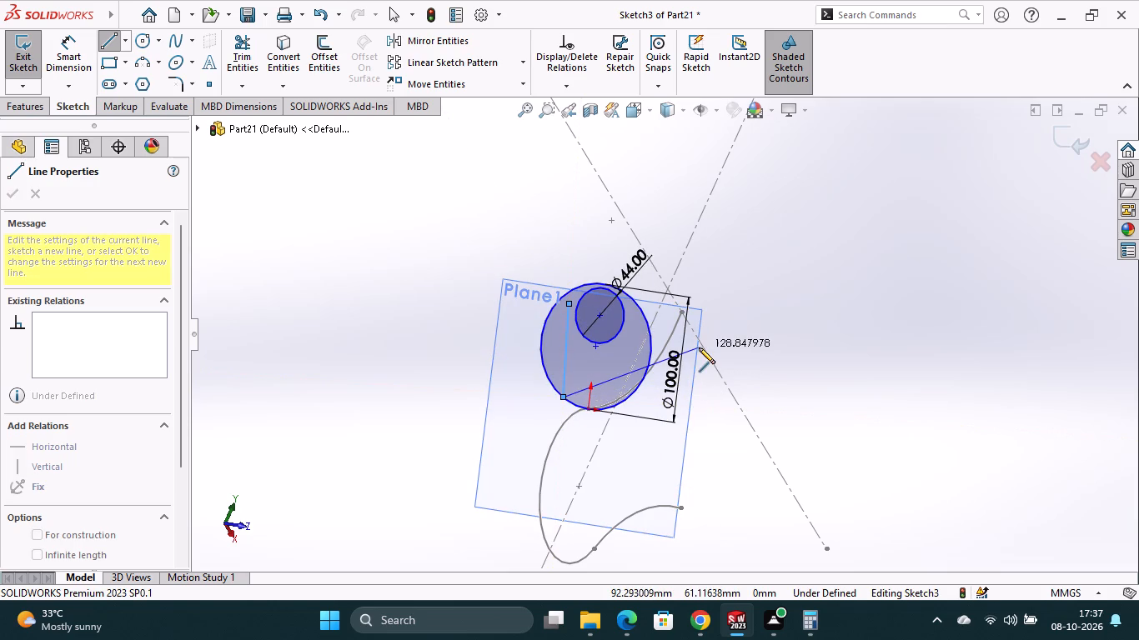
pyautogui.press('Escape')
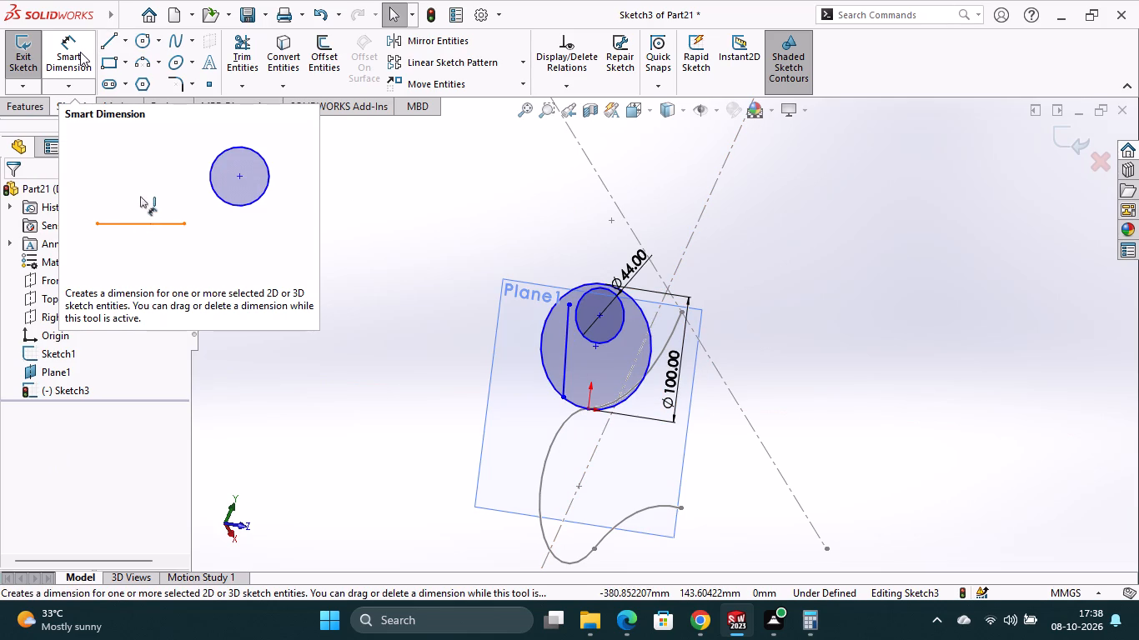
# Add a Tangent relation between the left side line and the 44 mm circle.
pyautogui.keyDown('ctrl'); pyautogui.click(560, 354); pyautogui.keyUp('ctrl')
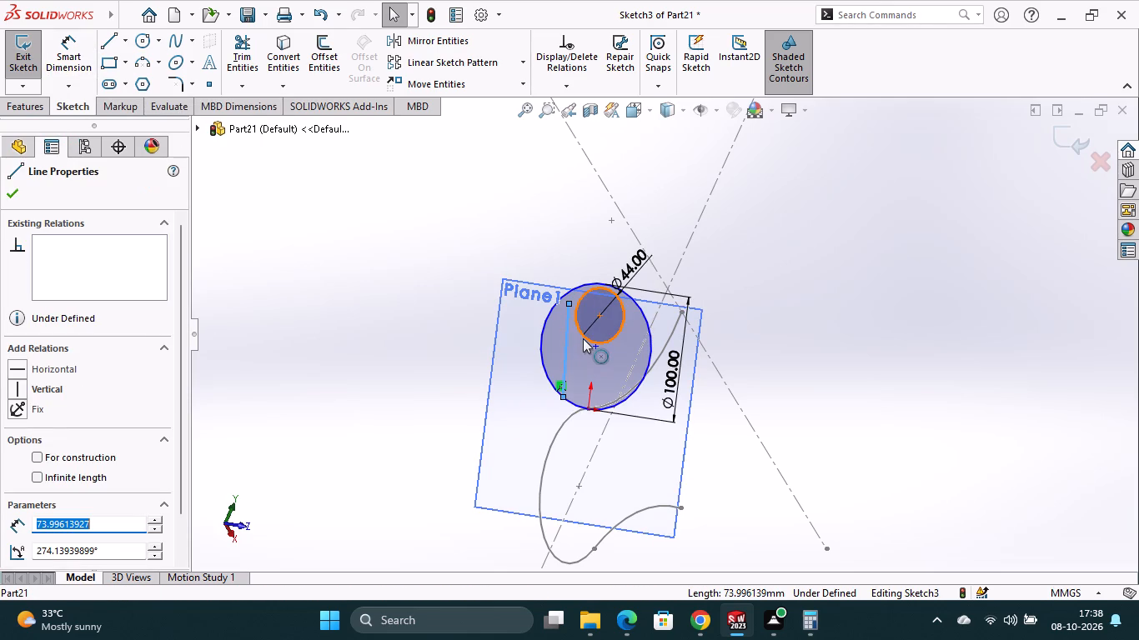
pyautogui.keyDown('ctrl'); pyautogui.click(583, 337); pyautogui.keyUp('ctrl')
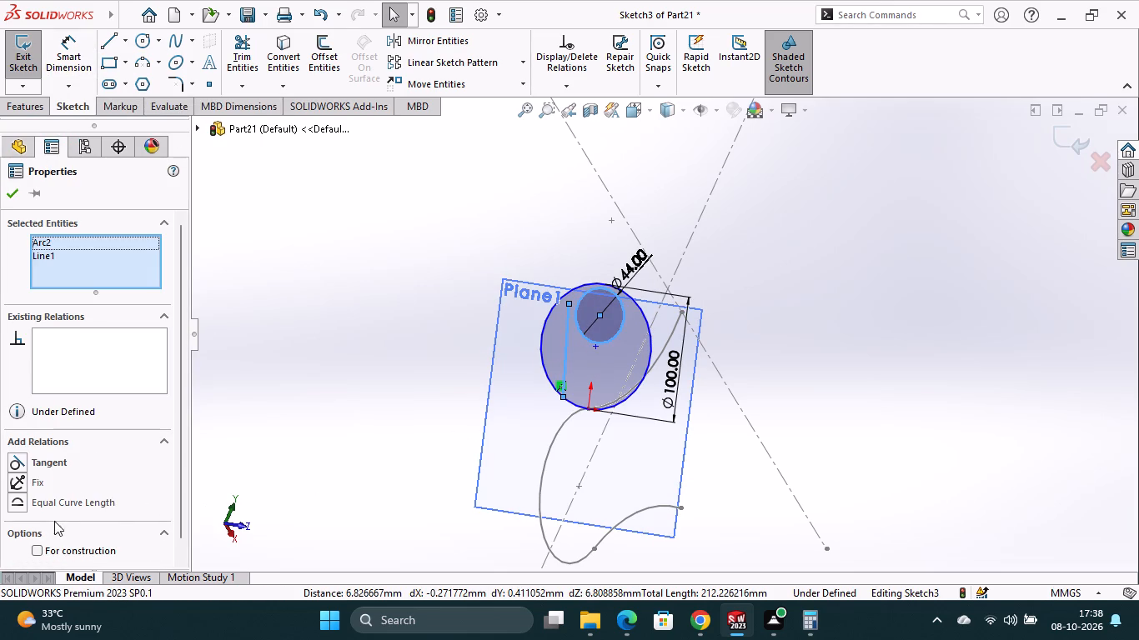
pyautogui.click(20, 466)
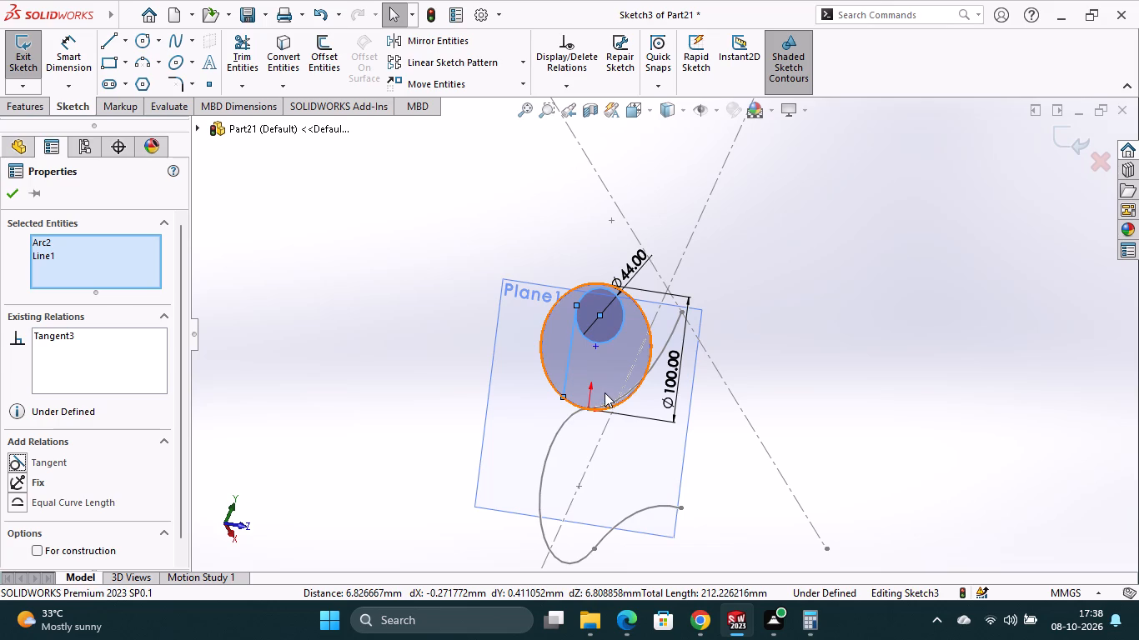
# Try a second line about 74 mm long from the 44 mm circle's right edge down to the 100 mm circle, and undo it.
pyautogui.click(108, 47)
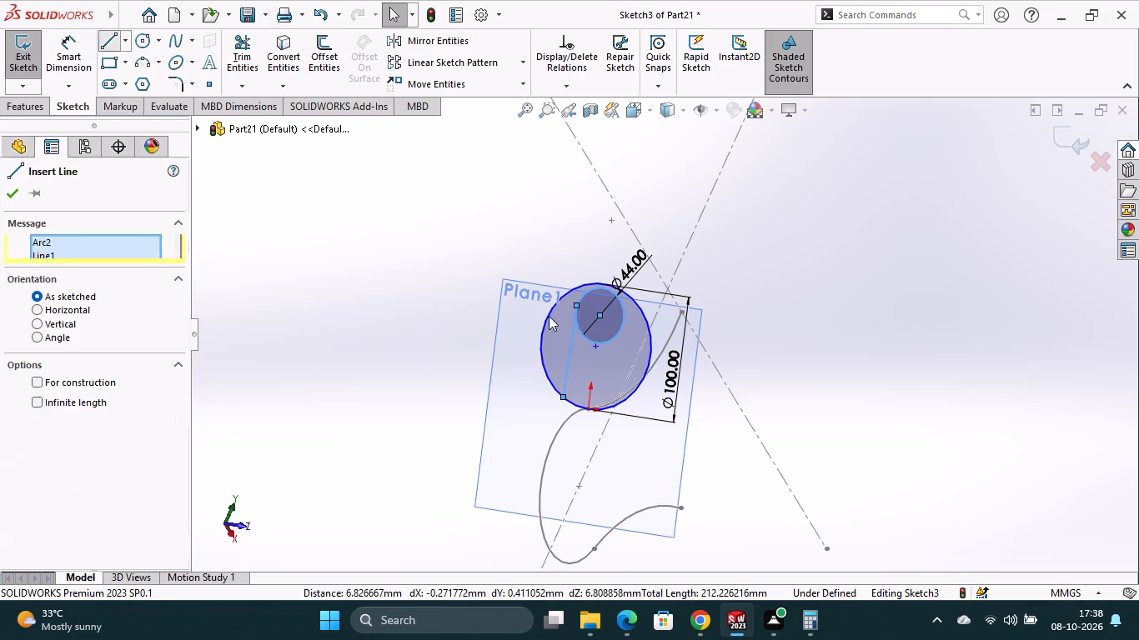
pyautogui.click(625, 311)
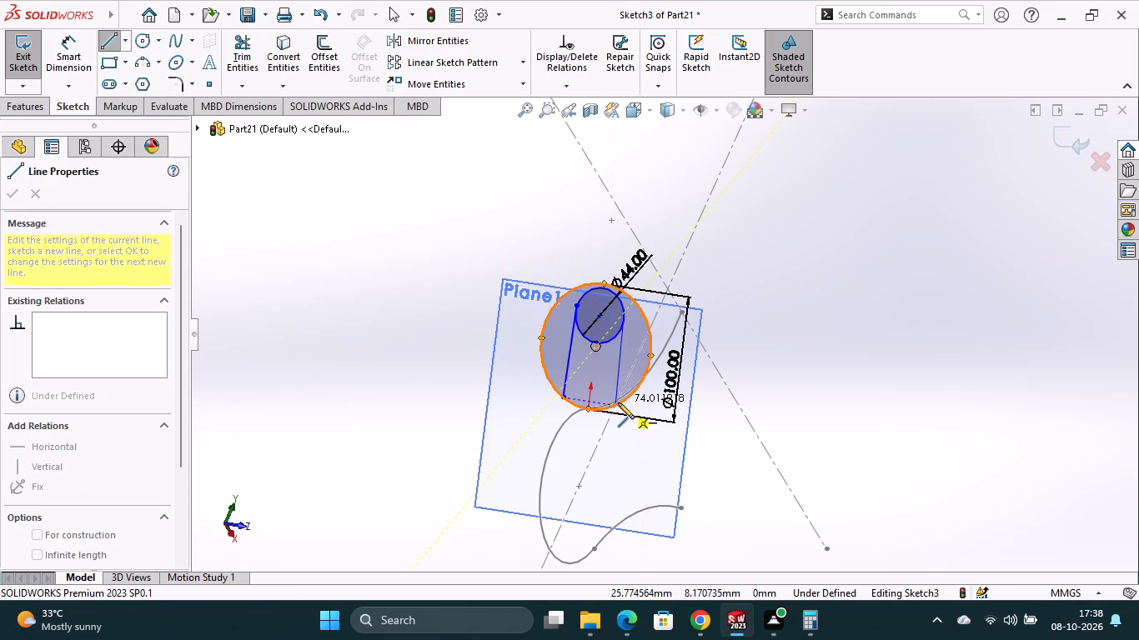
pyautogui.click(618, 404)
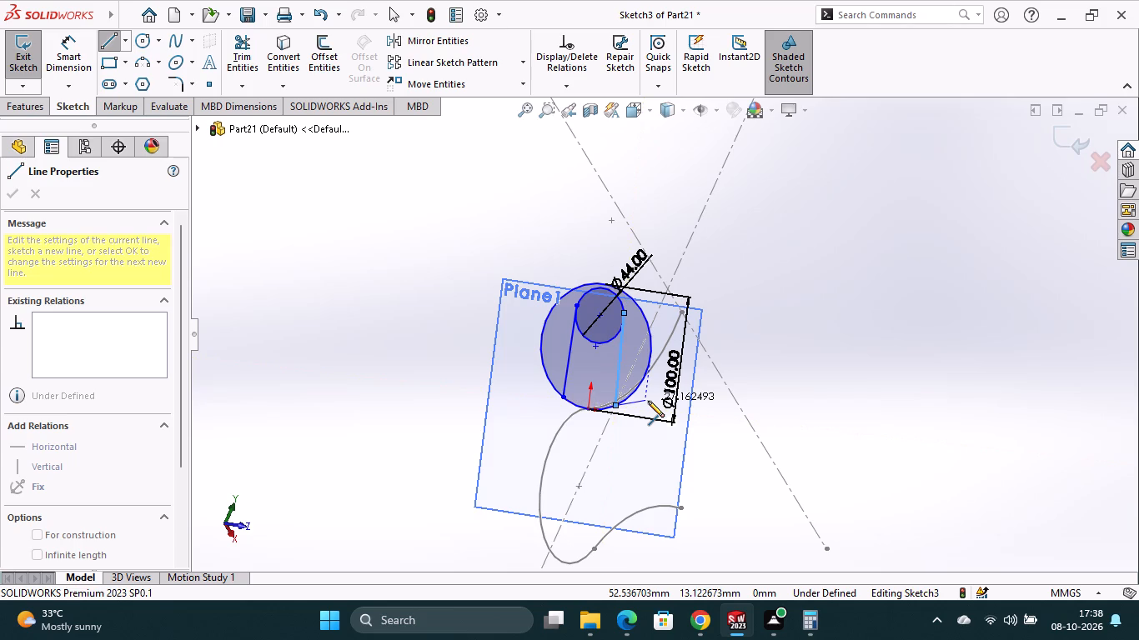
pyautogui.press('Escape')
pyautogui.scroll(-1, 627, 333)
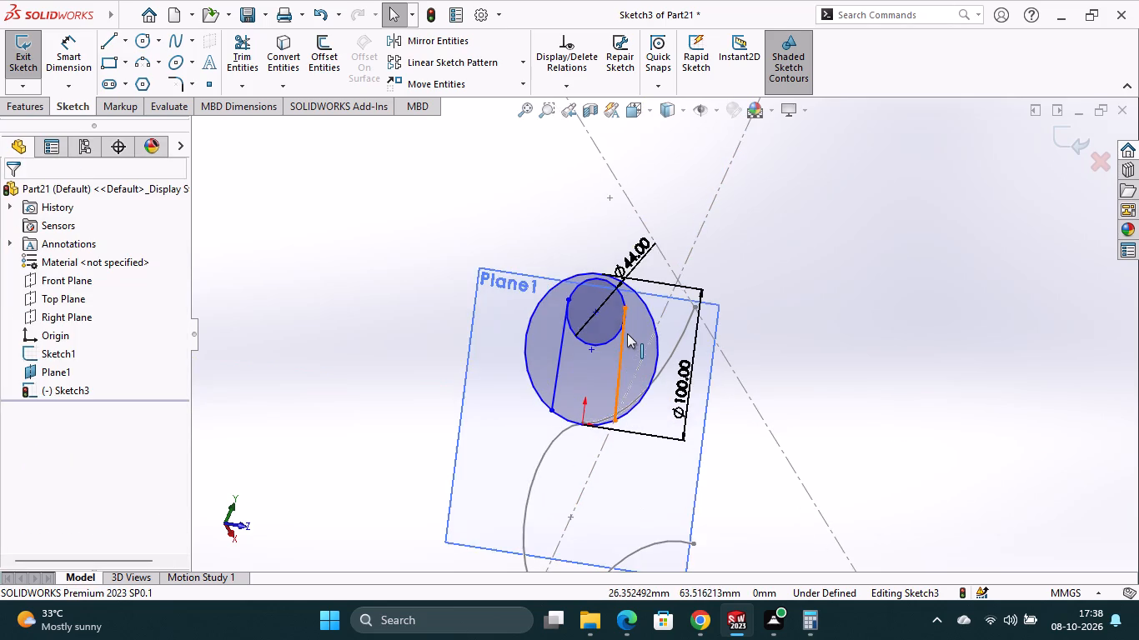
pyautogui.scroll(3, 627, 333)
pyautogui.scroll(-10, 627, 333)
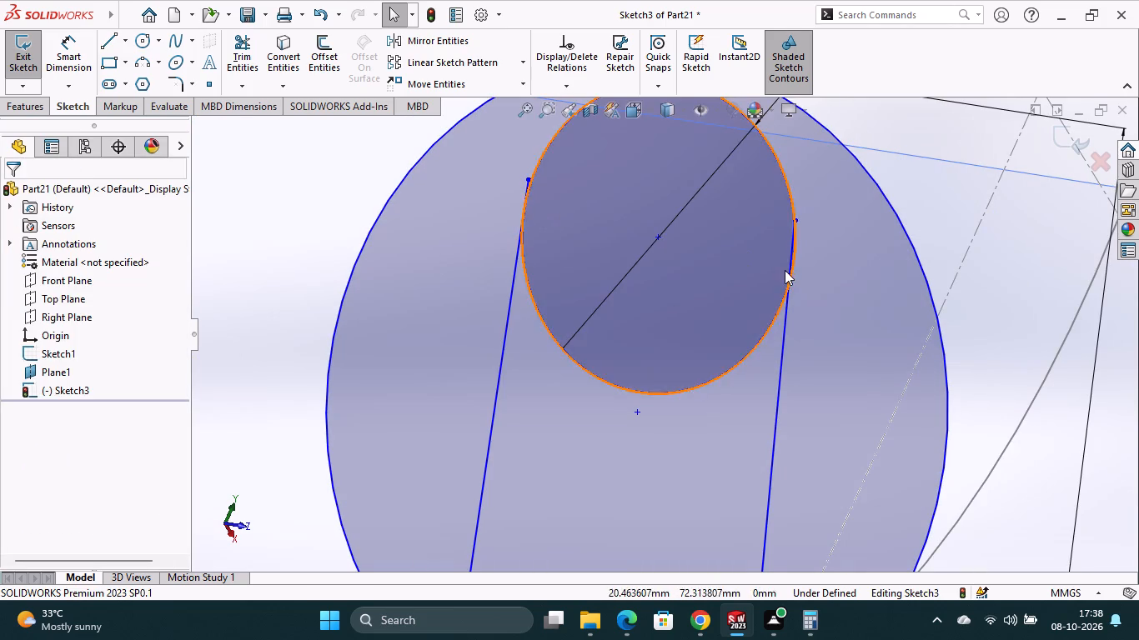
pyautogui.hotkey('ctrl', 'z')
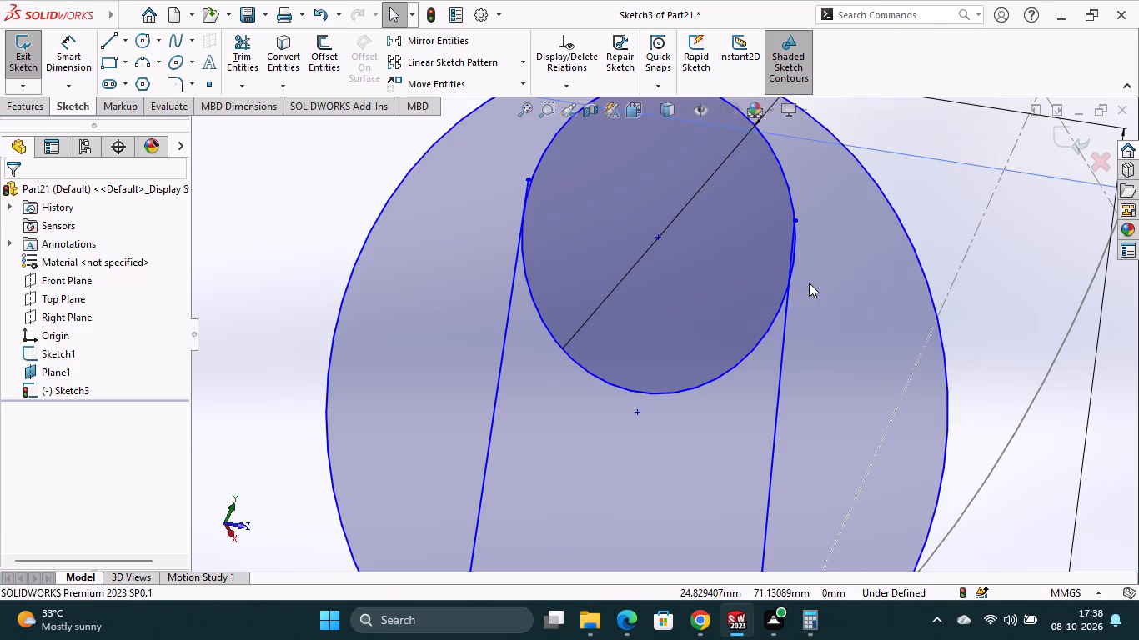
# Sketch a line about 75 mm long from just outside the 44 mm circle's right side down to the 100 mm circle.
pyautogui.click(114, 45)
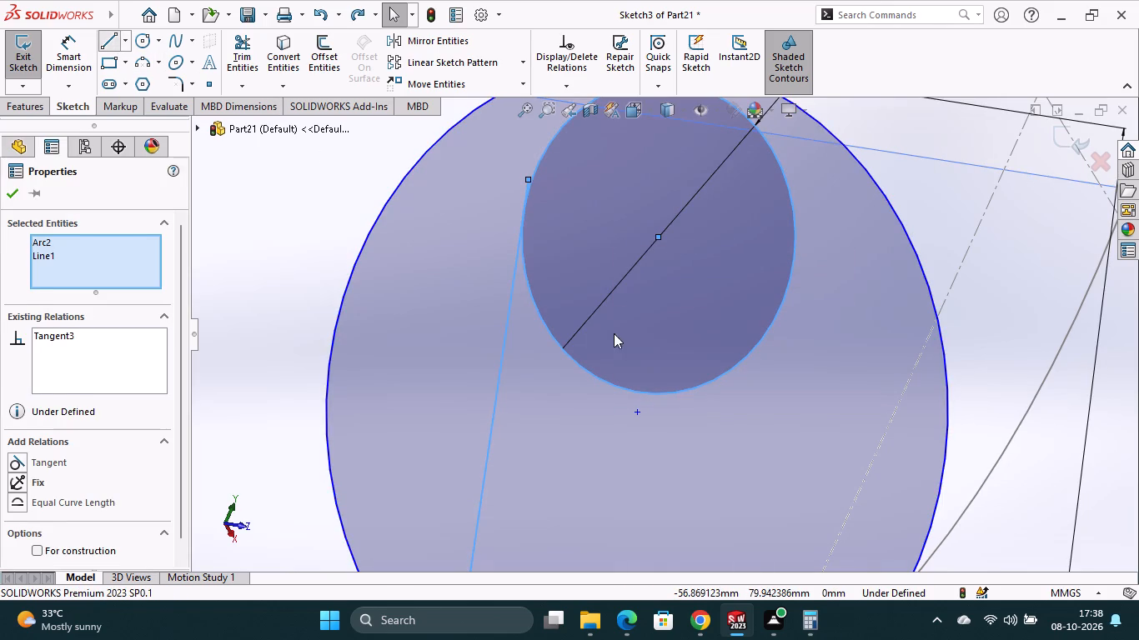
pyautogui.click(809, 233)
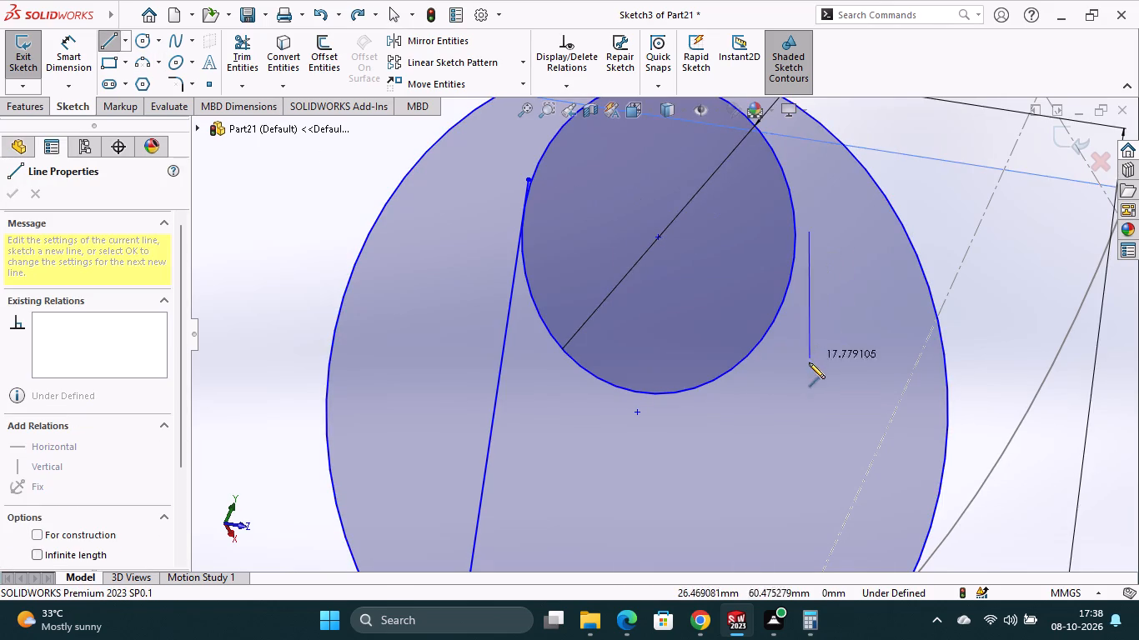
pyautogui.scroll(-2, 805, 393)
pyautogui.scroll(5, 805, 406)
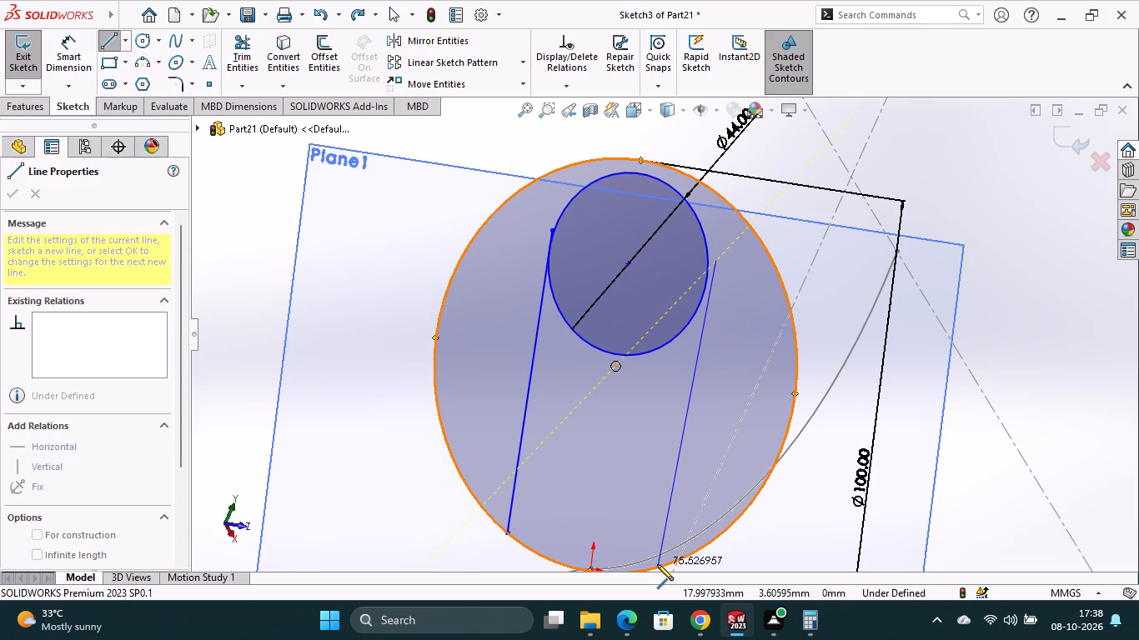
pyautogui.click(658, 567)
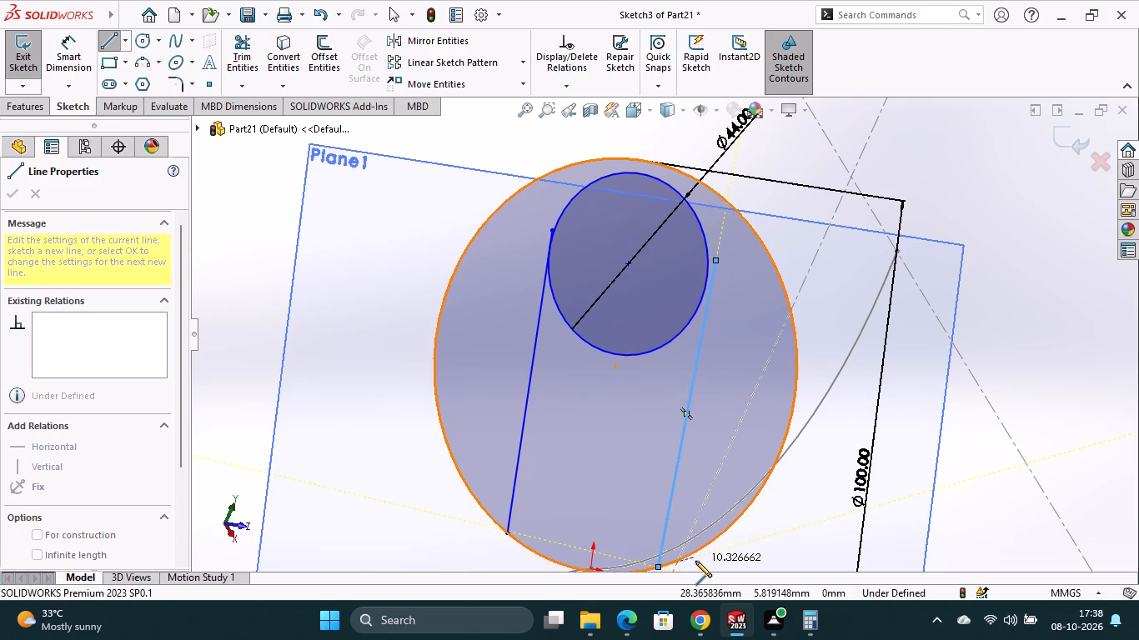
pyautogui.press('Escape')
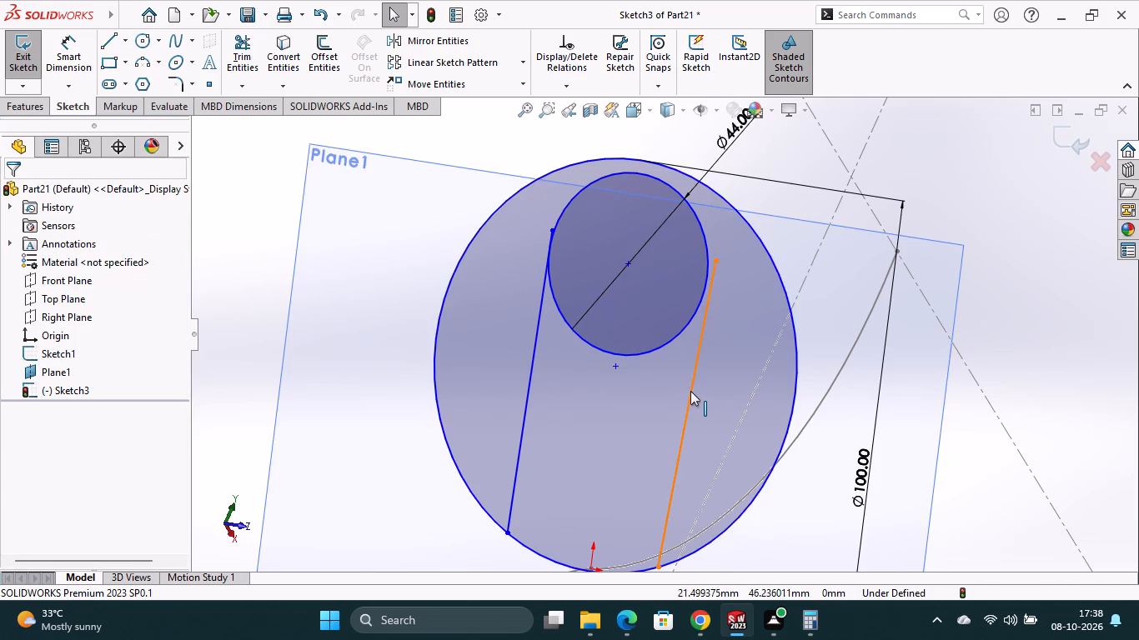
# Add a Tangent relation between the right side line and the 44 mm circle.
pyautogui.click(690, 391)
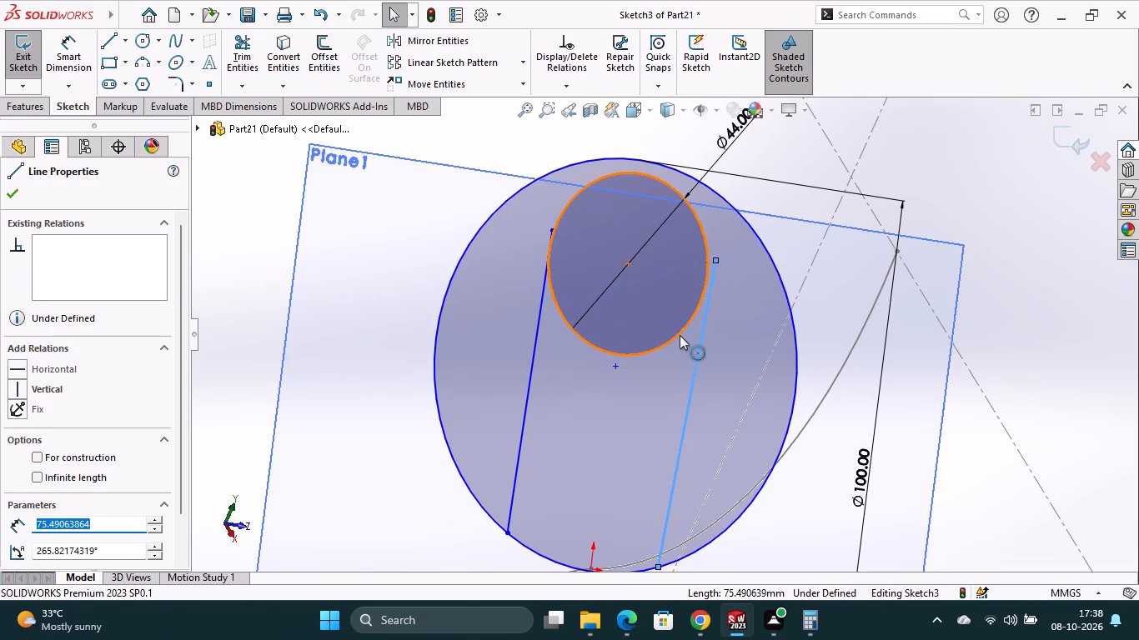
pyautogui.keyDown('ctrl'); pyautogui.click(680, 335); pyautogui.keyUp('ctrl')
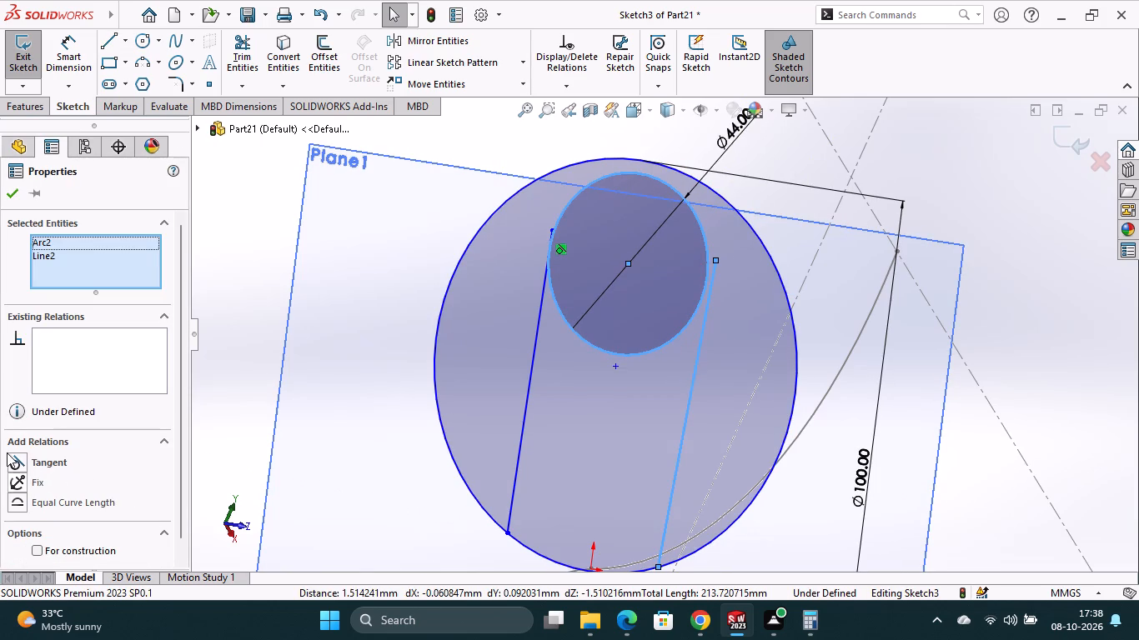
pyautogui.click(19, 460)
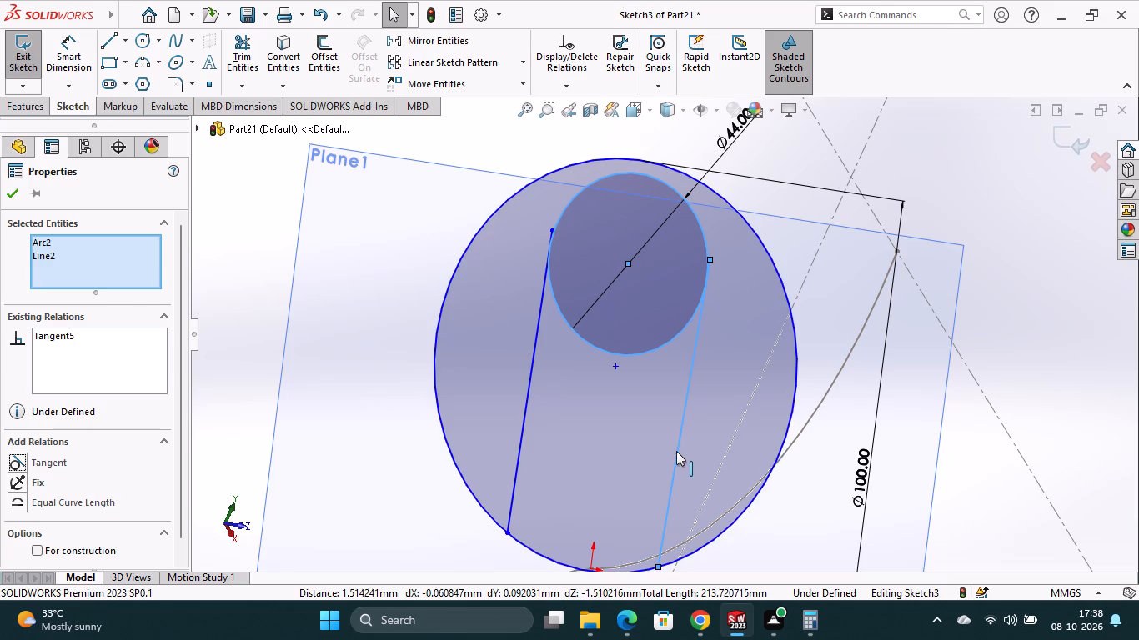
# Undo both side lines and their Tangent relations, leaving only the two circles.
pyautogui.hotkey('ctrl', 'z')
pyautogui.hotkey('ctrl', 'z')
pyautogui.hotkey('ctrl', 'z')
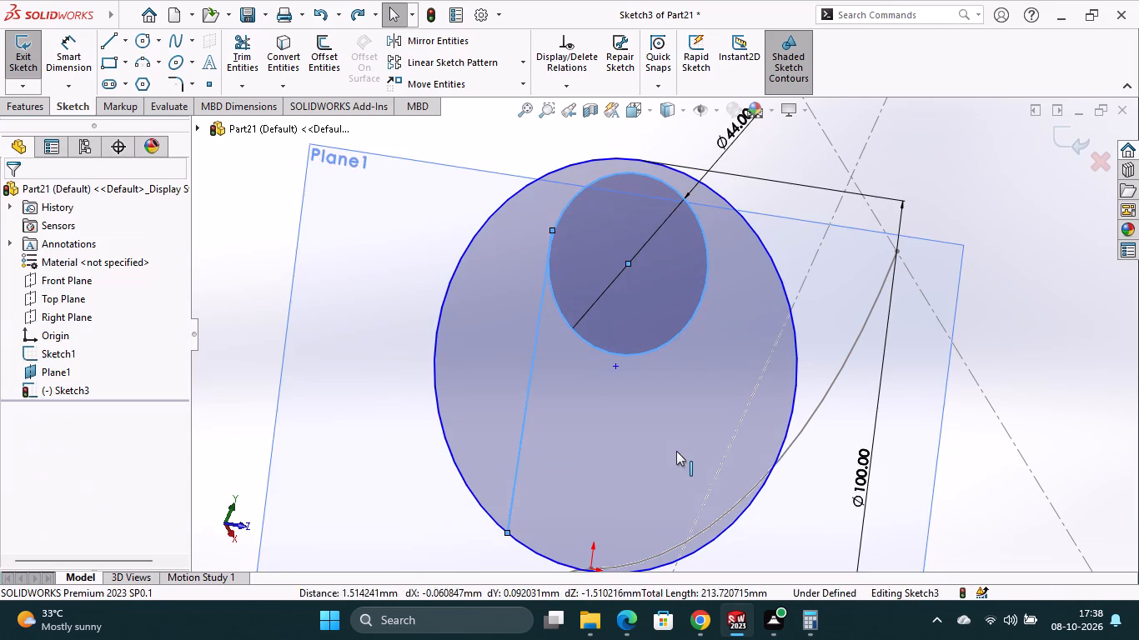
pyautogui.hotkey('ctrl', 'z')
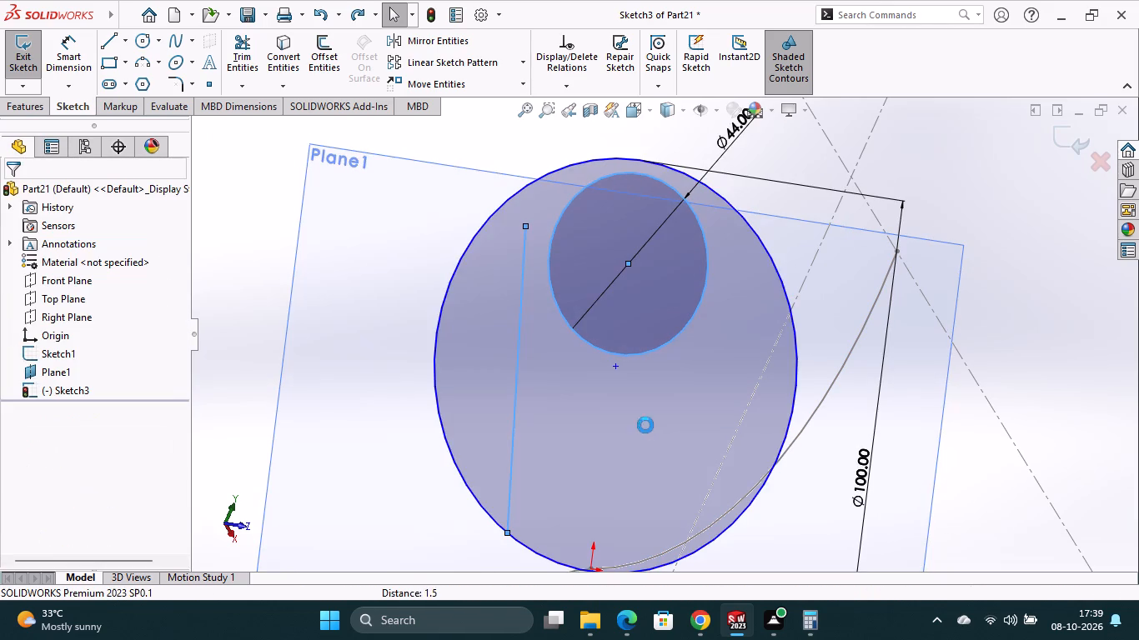
# Sketch two separate lines from just outside the 44 mm circle's left and right sides to the 100 mm circle, the right one about 65 mm long.
pyautogui.click(116, 44)
pyautogui.click(533, 248)
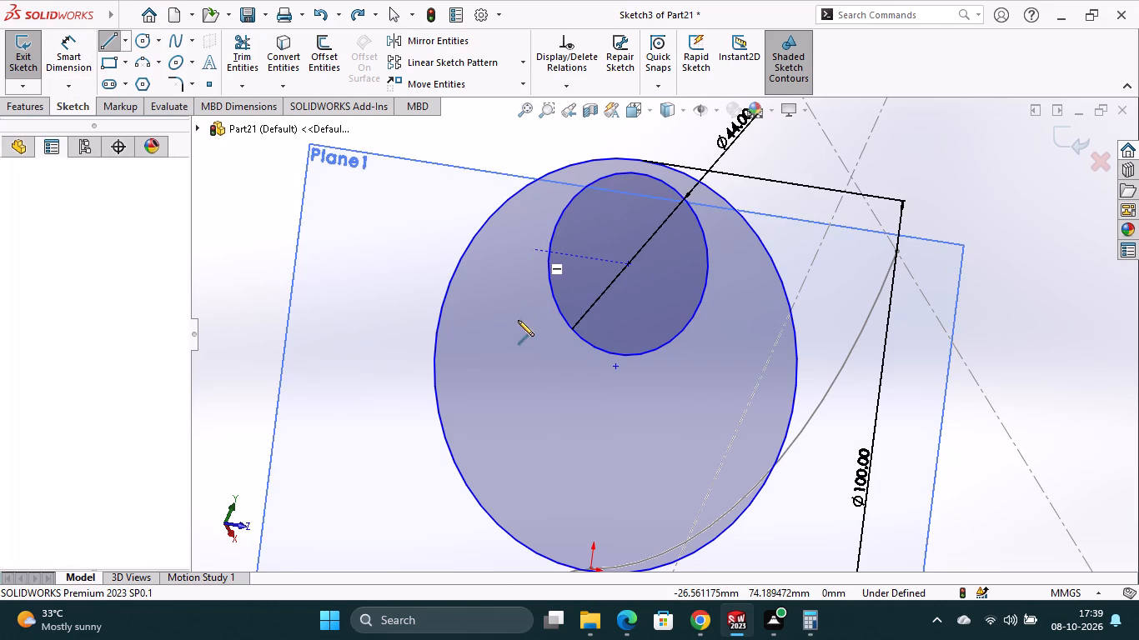
pyautogui.click(450, 458)
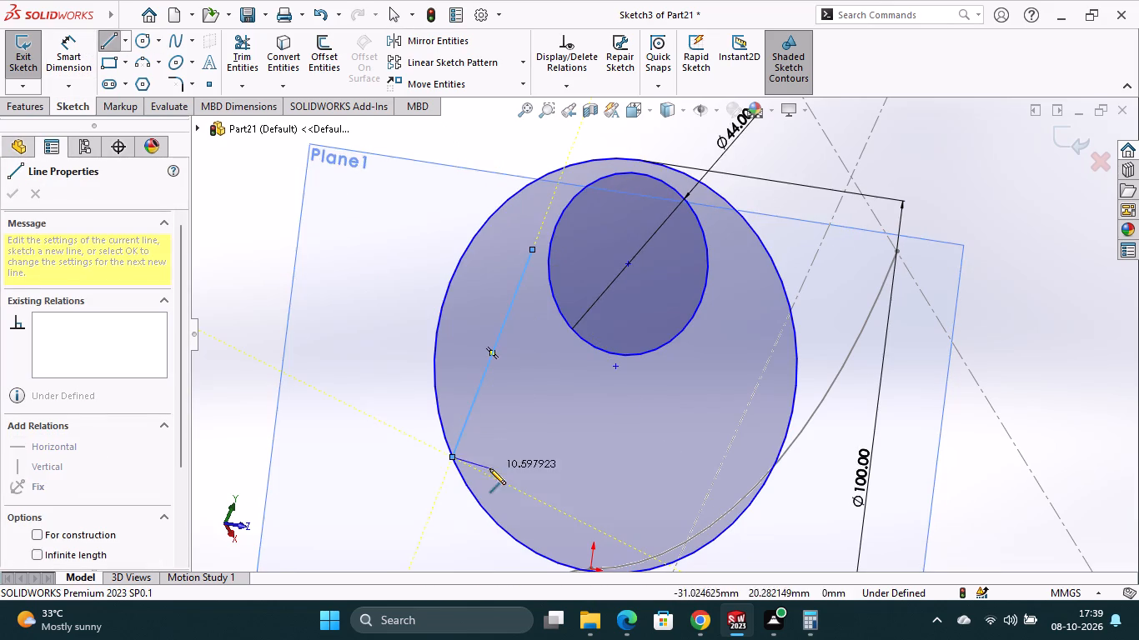
pyautogui.press('Escape')
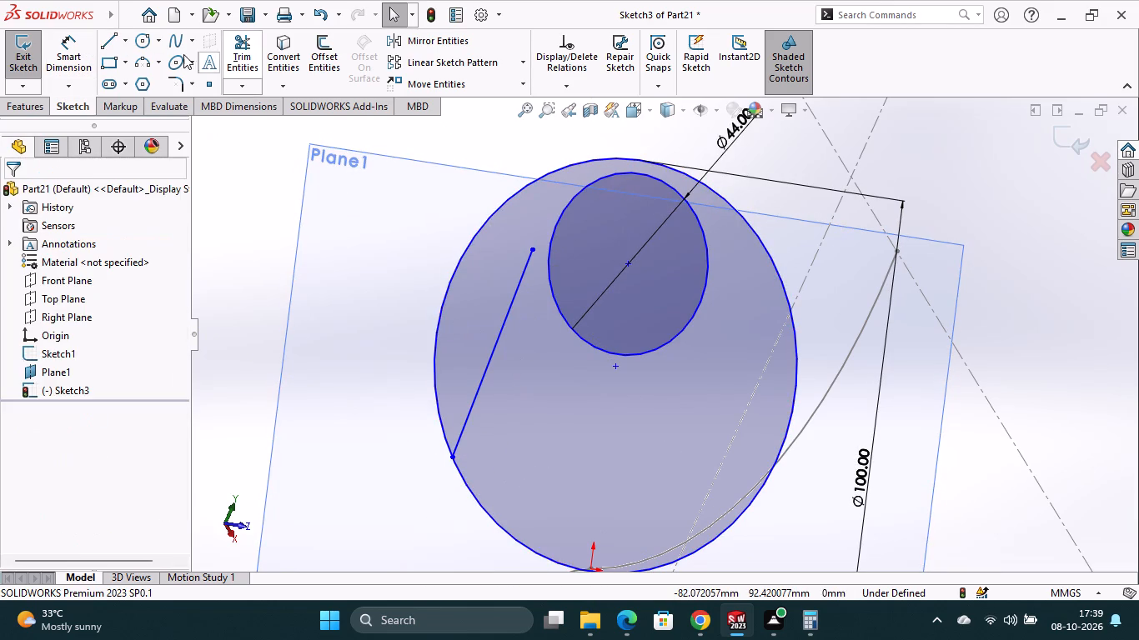
pyautogui.click(116, 47)
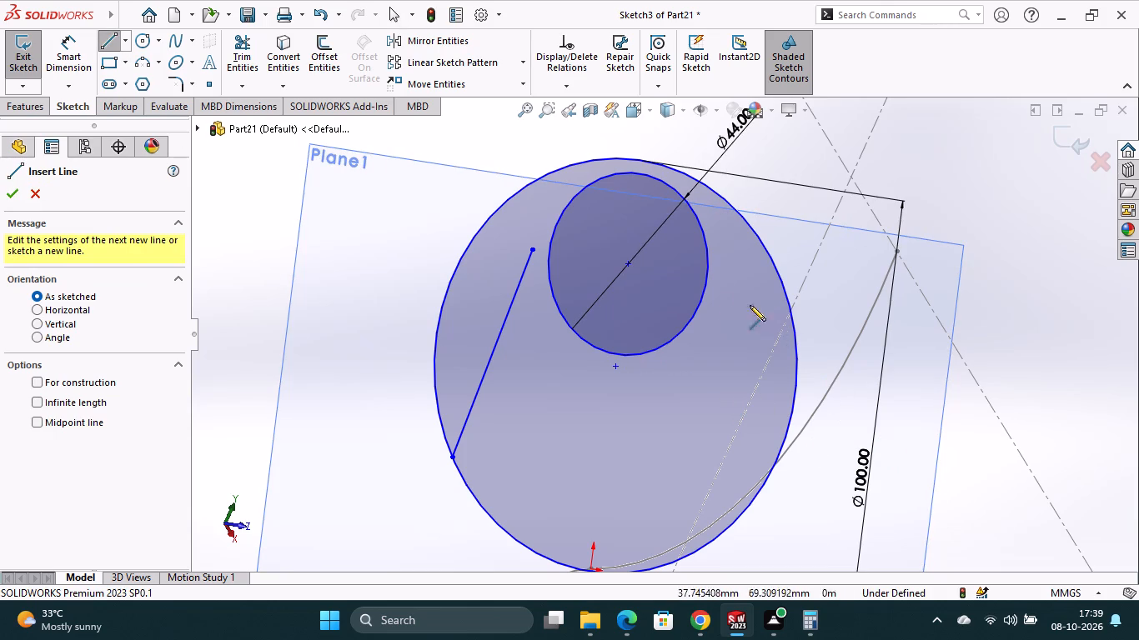
pyautogui.click(727, 287)
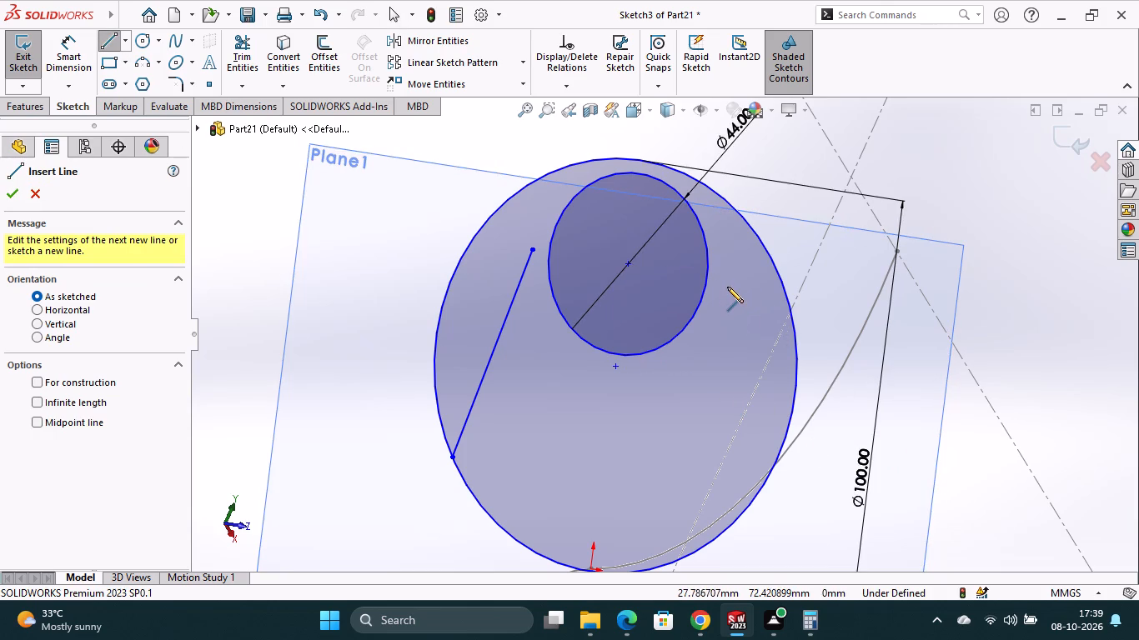
pyautogui.click(697, 547)
pyautogui.press('Escape')
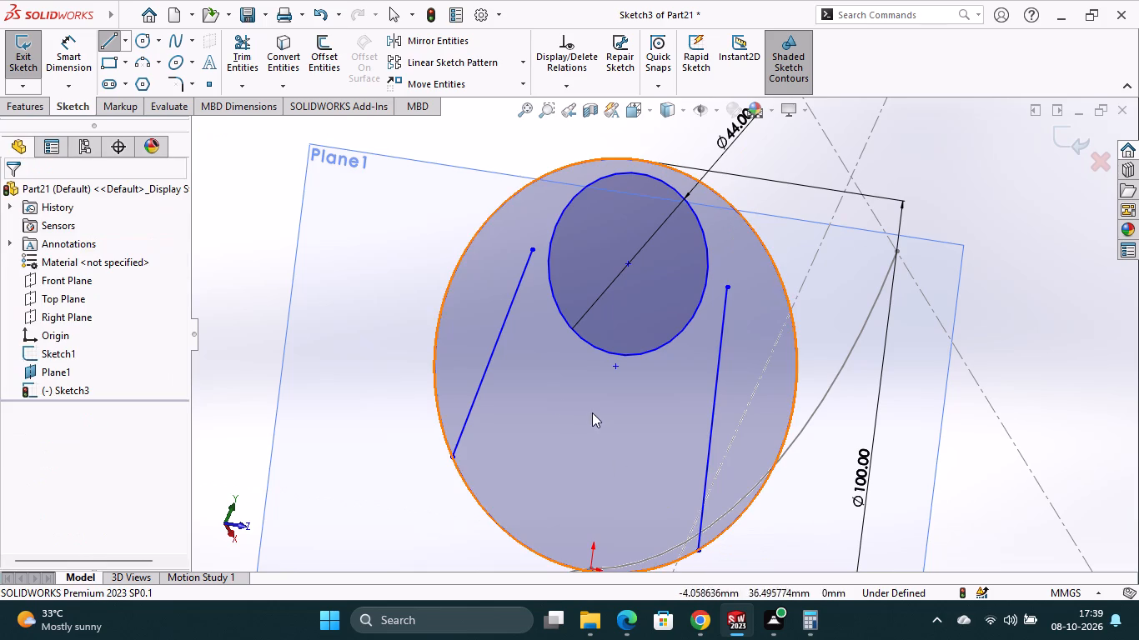
# Add a Tangent relation between the left side line and the 44 mm circle.
pyautogui.keyDown('ctrl'); pyautogui.click(493, 350); pyautogui.keyUp('ctrl')
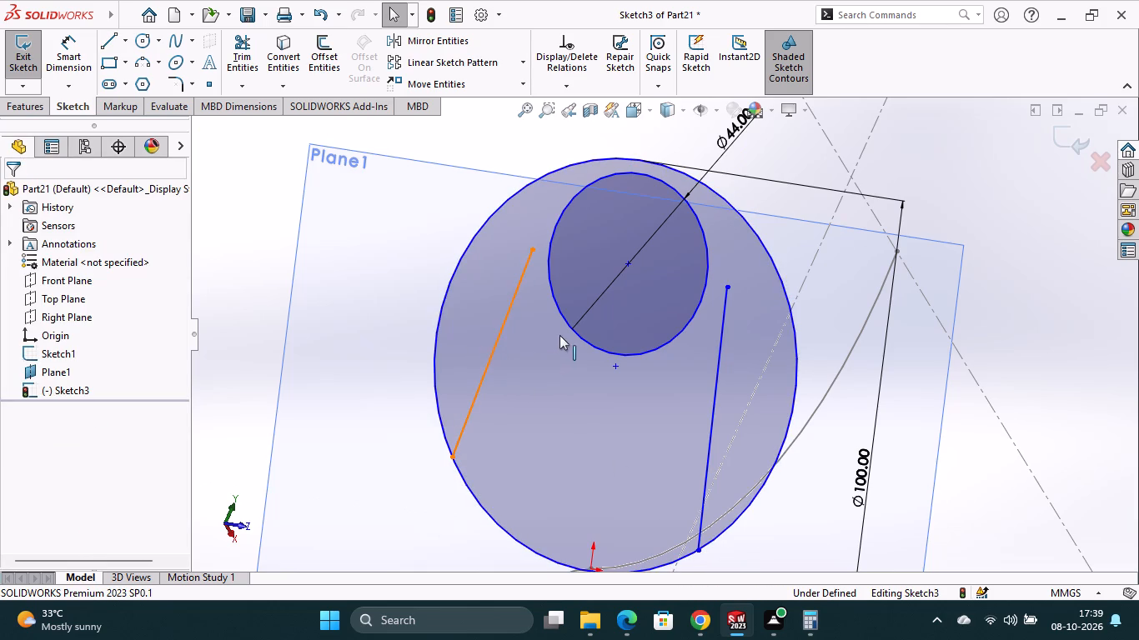
pyautogui.keyDown('ctrl'); pyautogui.click(565, 325); pyautogui.keyUp('ctrl')
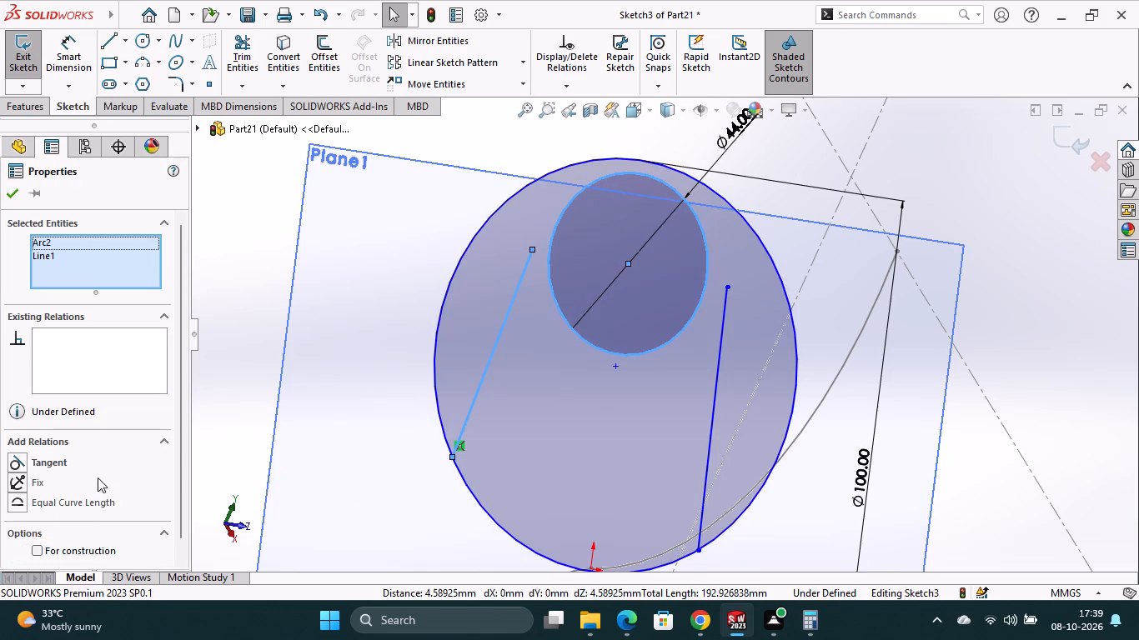
pyautogui.click(15, 465)
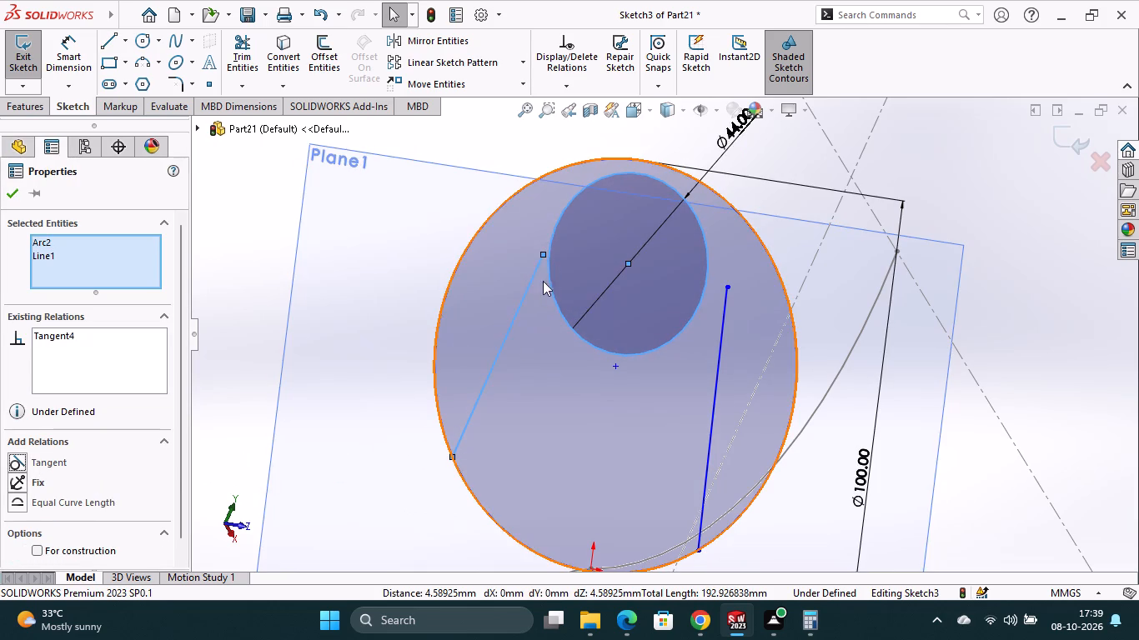
pyautogui.scroll(-4, 544, 259)
pyautogui.scroll(2, 583, 297)
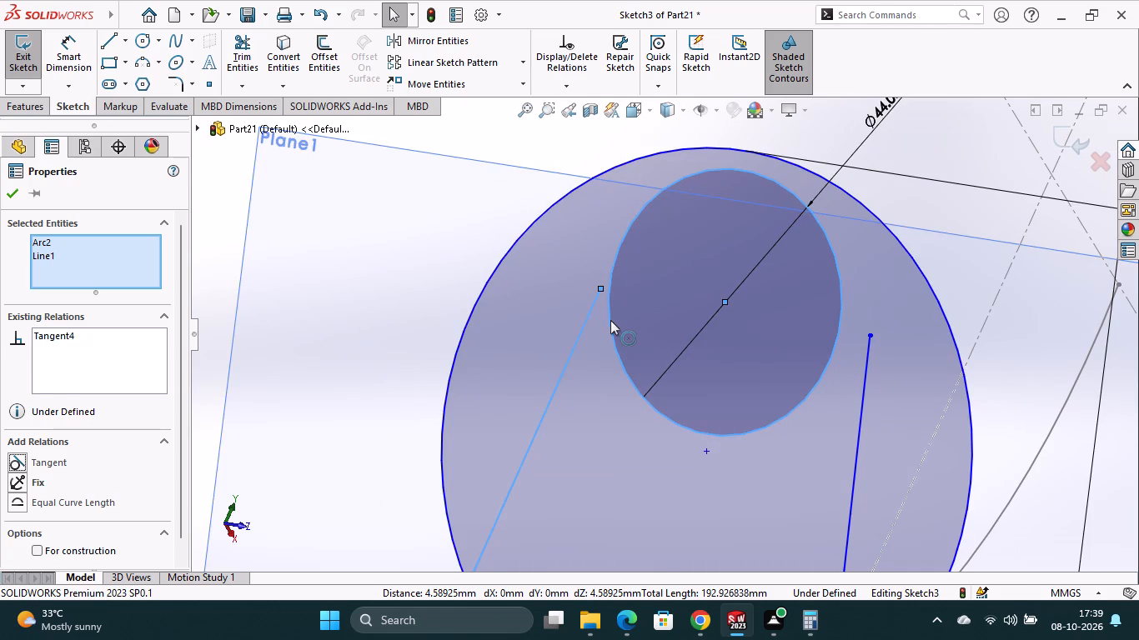
pyautogui.press('Escape')
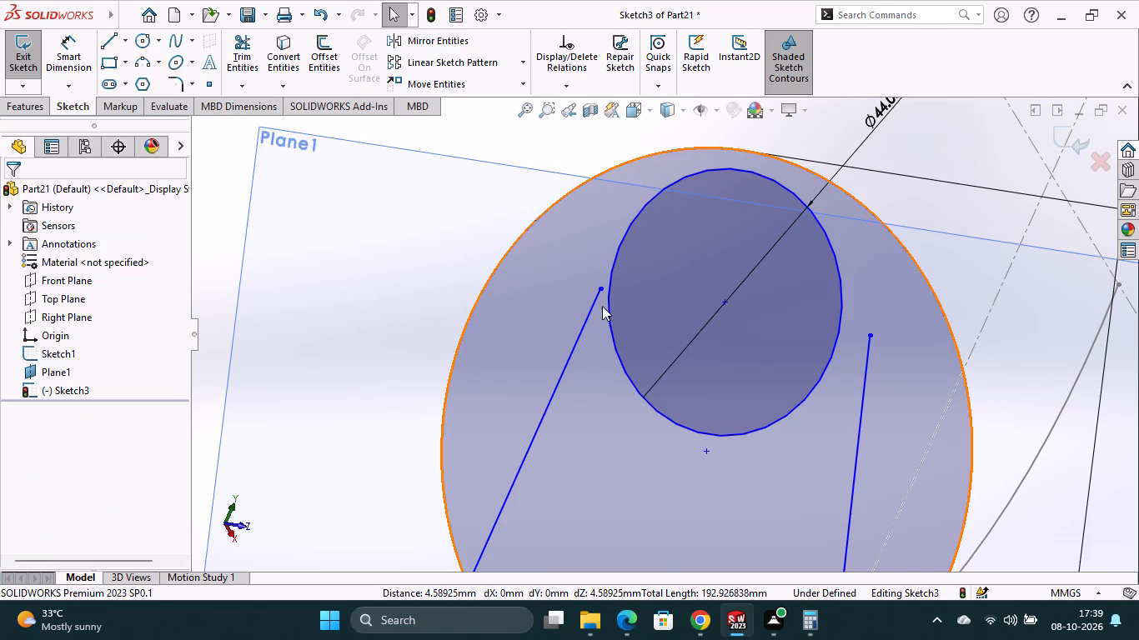
# Add a Tangent relation between the right side line and the 44 mm circle.
pyautogui.keyDown('ctrl'); pyautogui.click(864, 384); pyautogui.keyUp('ctrl')
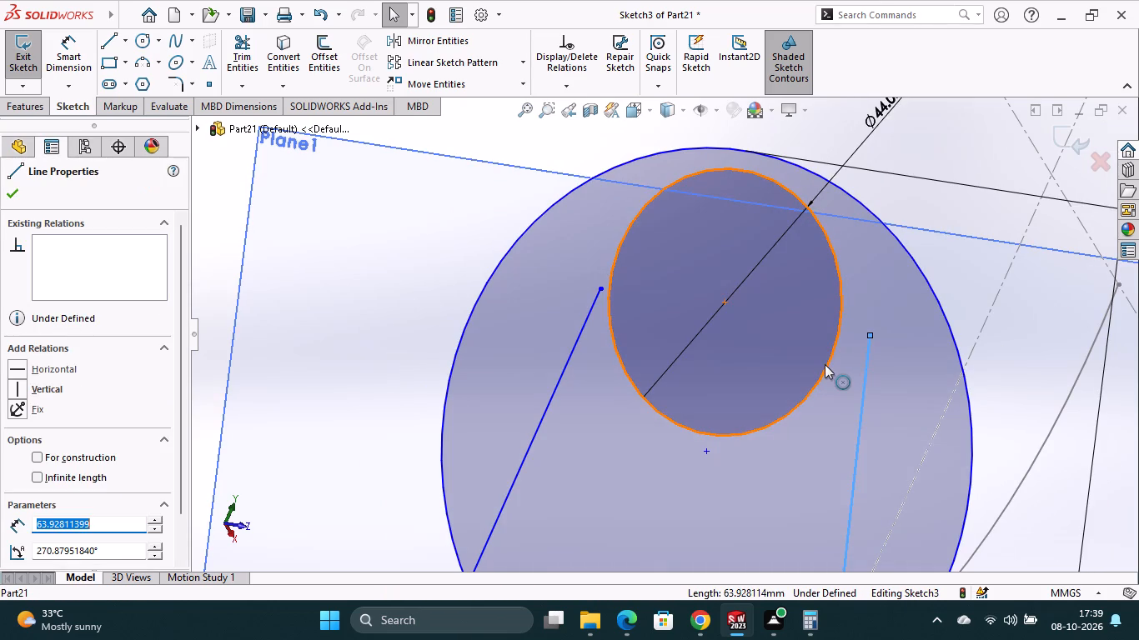
pyautogui.keyDown('ctrl'); pyautogui.click(825, 364); pyautogui.keyUp('ctrl')
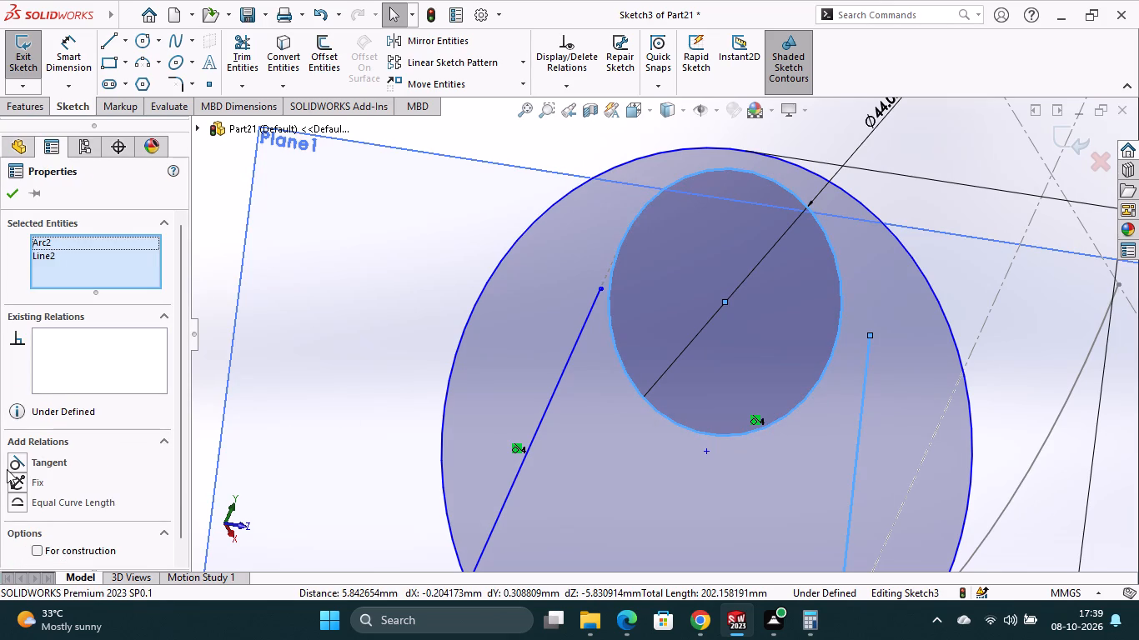
pyautogui.click(18, 462)
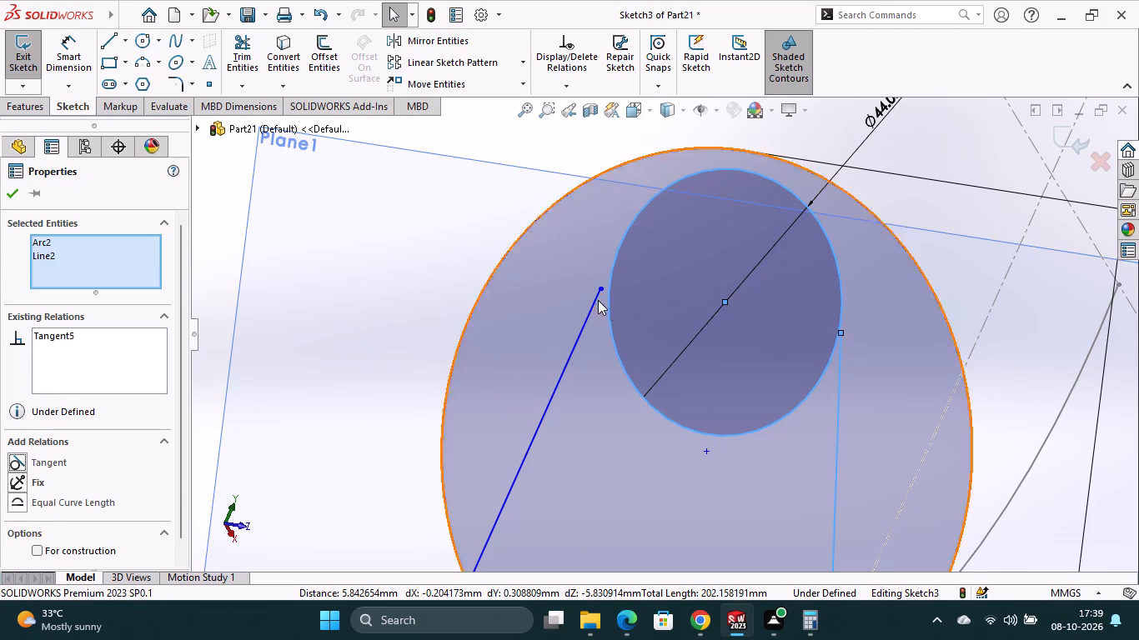
pyautogui.scroll(-7, 605, 300)
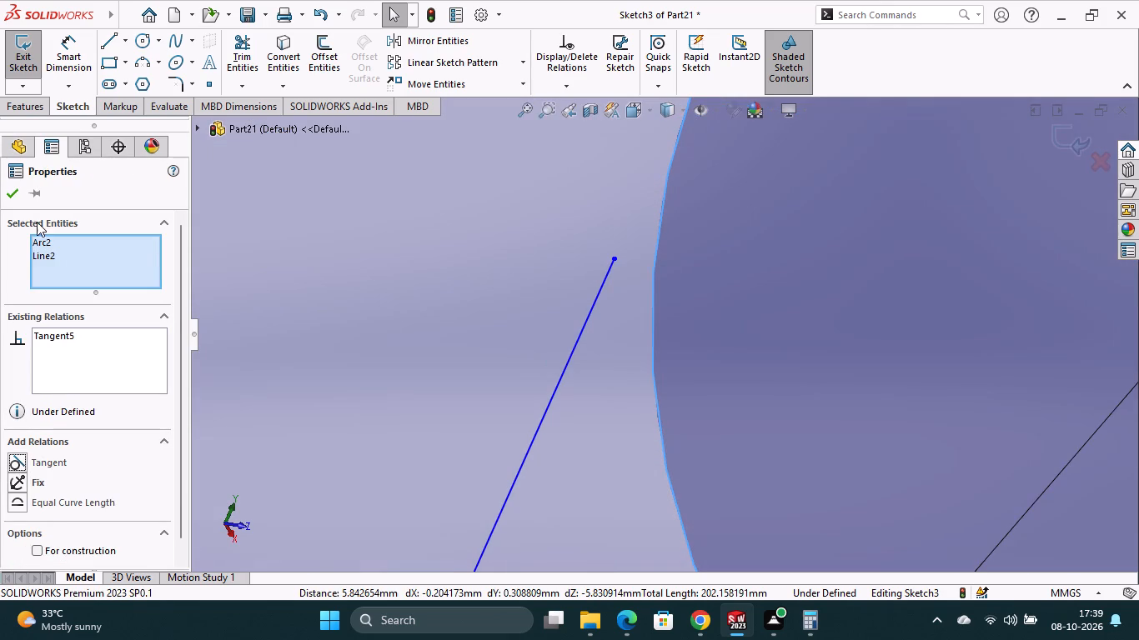
pyautogui.click(10, 193)
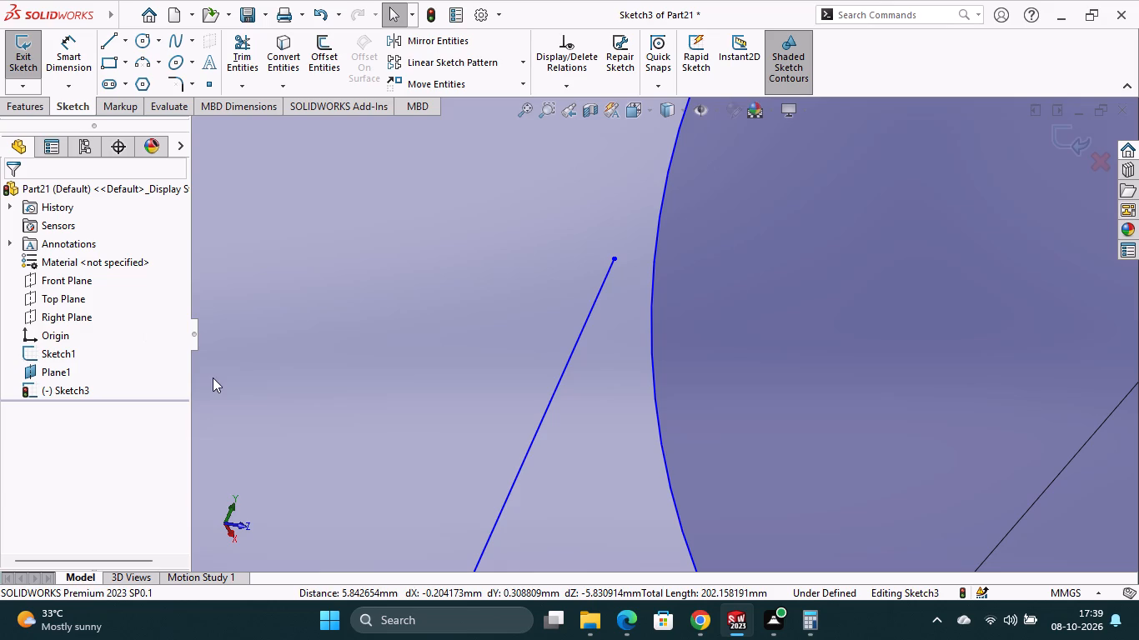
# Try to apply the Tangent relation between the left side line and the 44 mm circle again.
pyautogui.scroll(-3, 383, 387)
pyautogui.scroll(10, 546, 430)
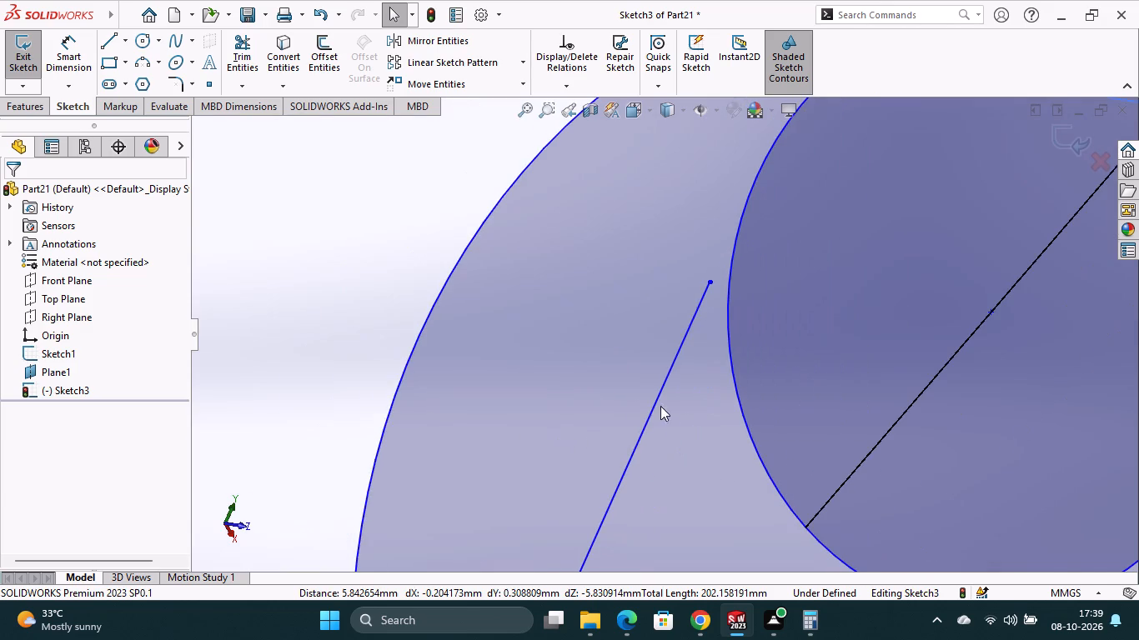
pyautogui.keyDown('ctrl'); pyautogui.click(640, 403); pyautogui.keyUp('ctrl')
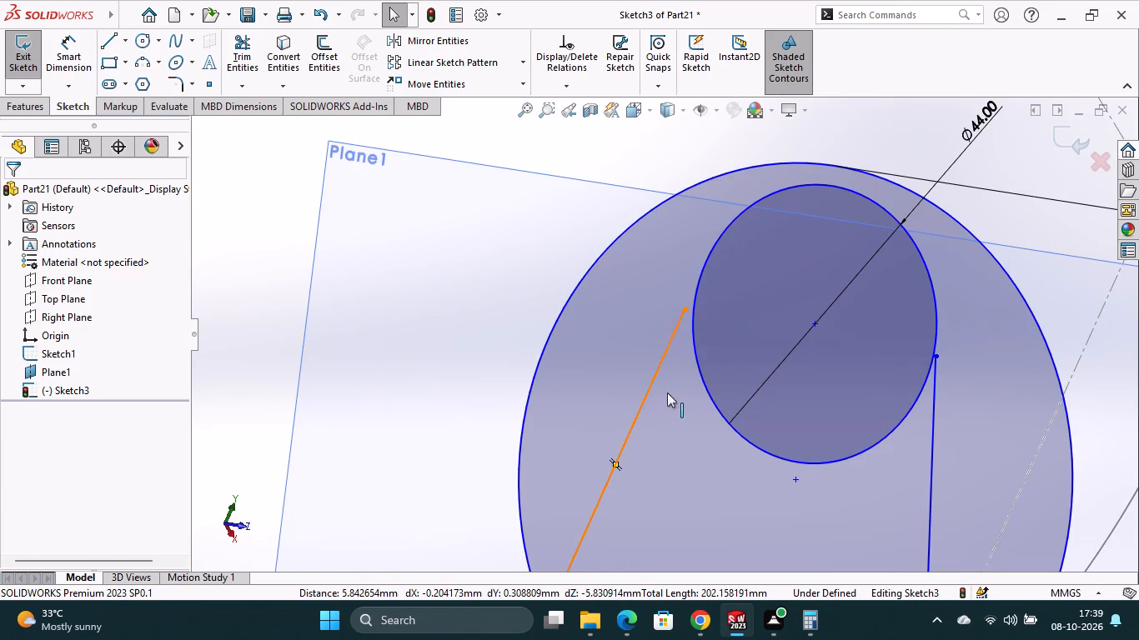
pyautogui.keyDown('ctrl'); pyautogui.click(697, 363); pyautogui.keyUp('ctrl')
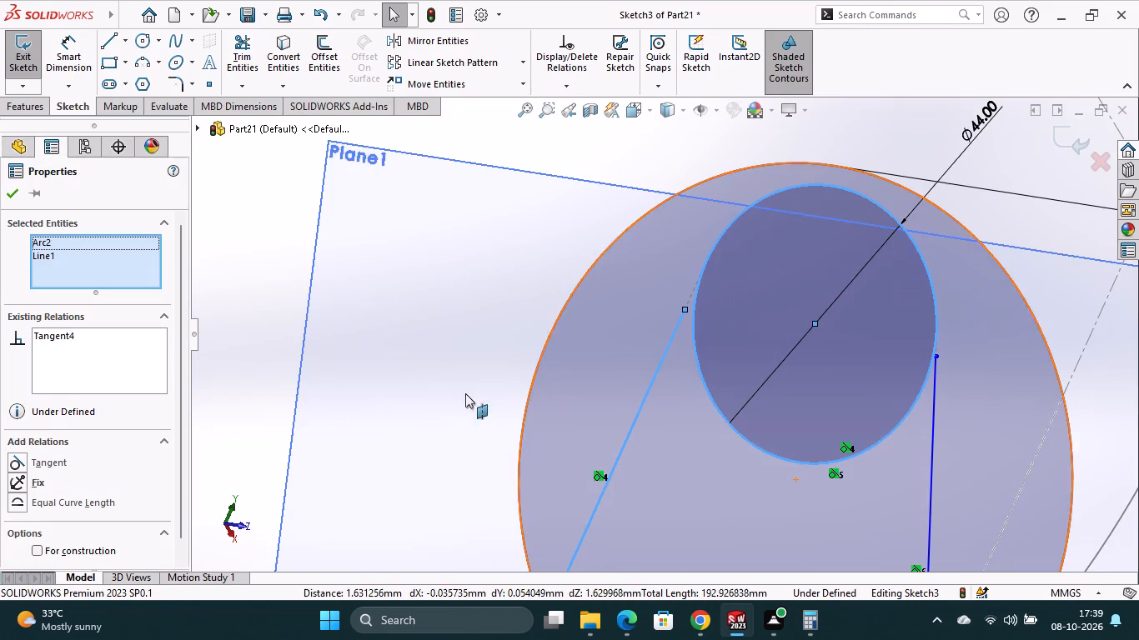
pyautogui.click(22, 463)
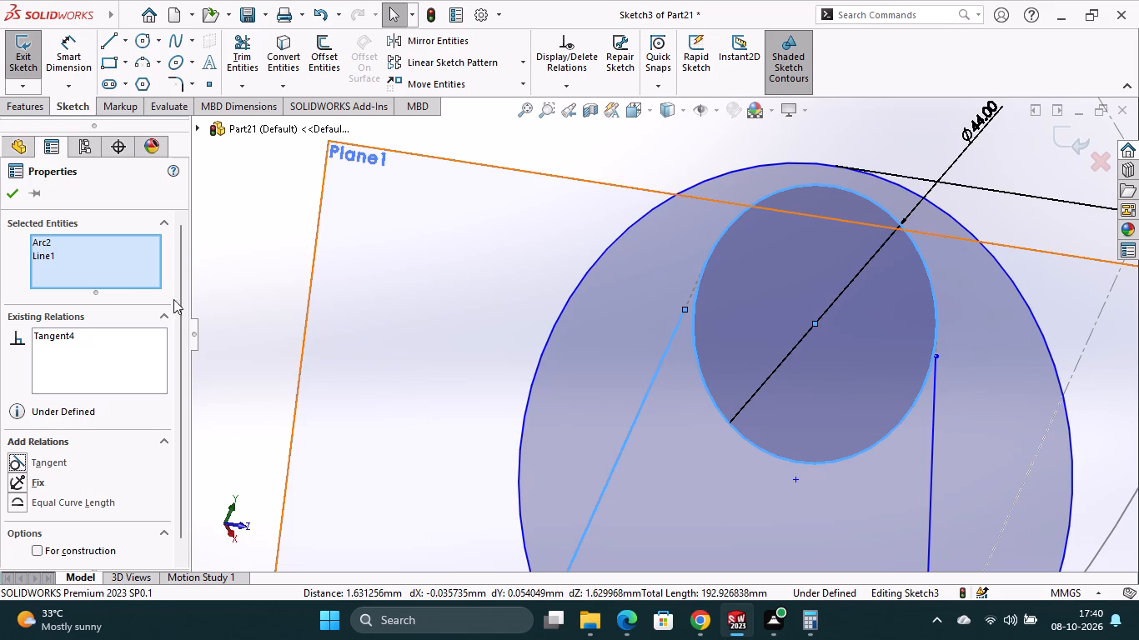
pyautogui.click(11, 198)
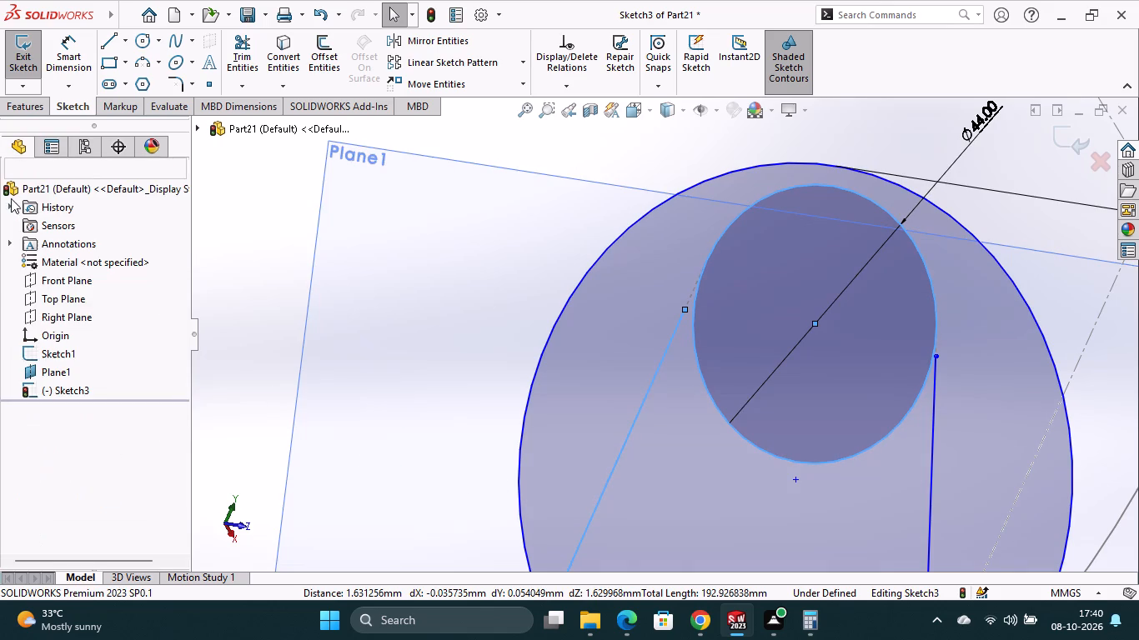
# Extend the upper ends of the side lines to the 44 mm circle using Extend Entities.
pyautogui.click(257, 88)
pyautogui.click(255, 130)
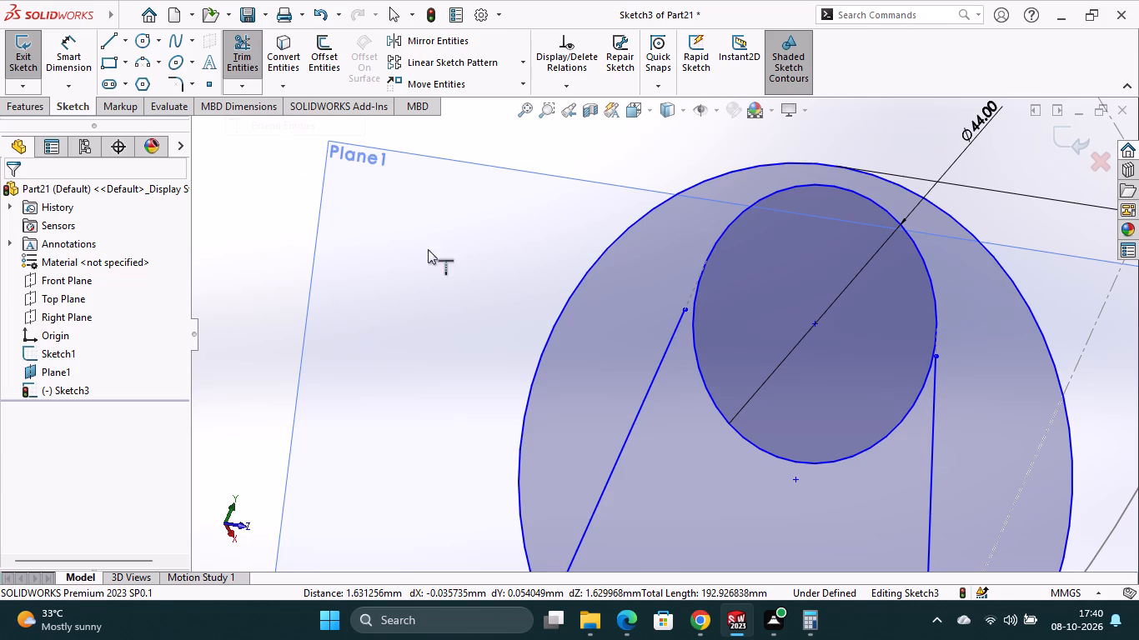
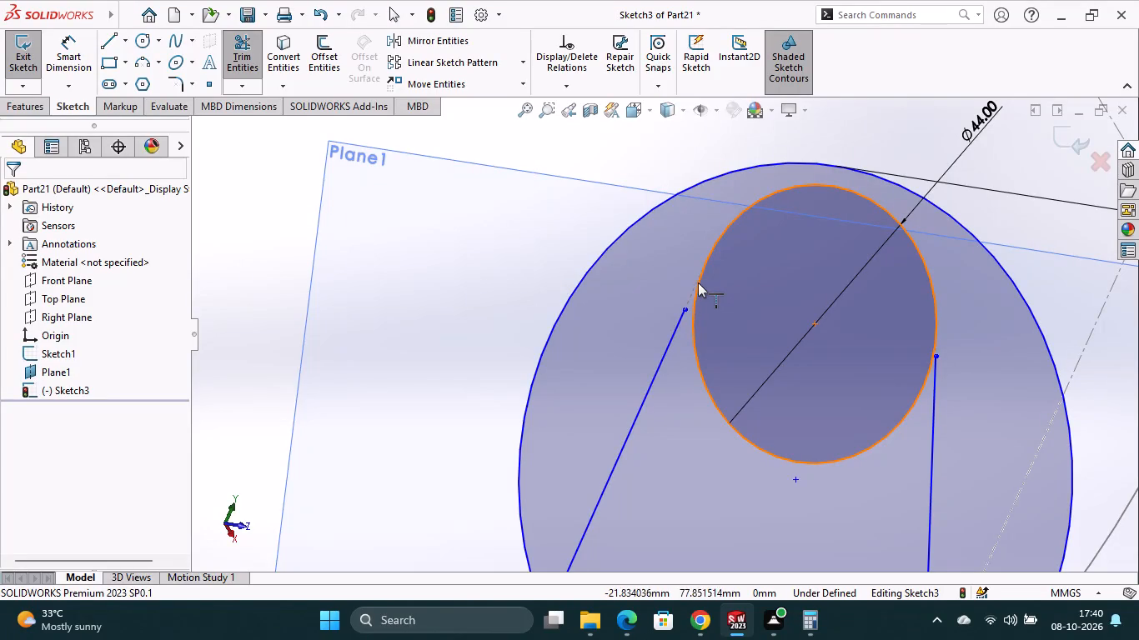
# Extend the upper ends of the left and right side lines to their tangent points on the 44 mm circle.
pyautogui.click(708, 262)
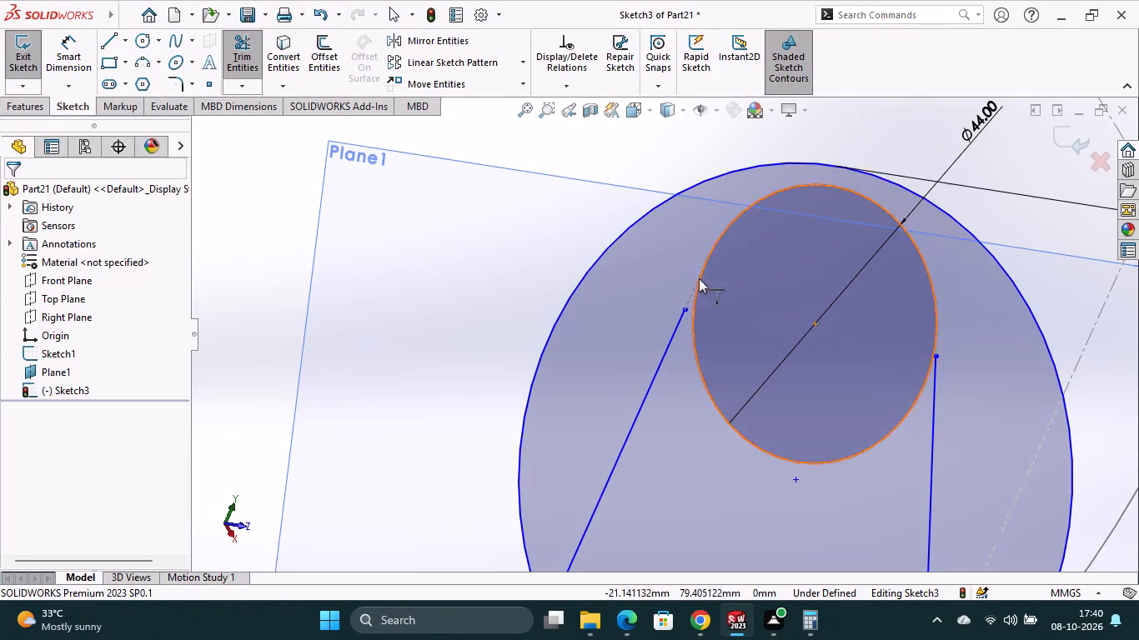
pyautogui.press('Escape')
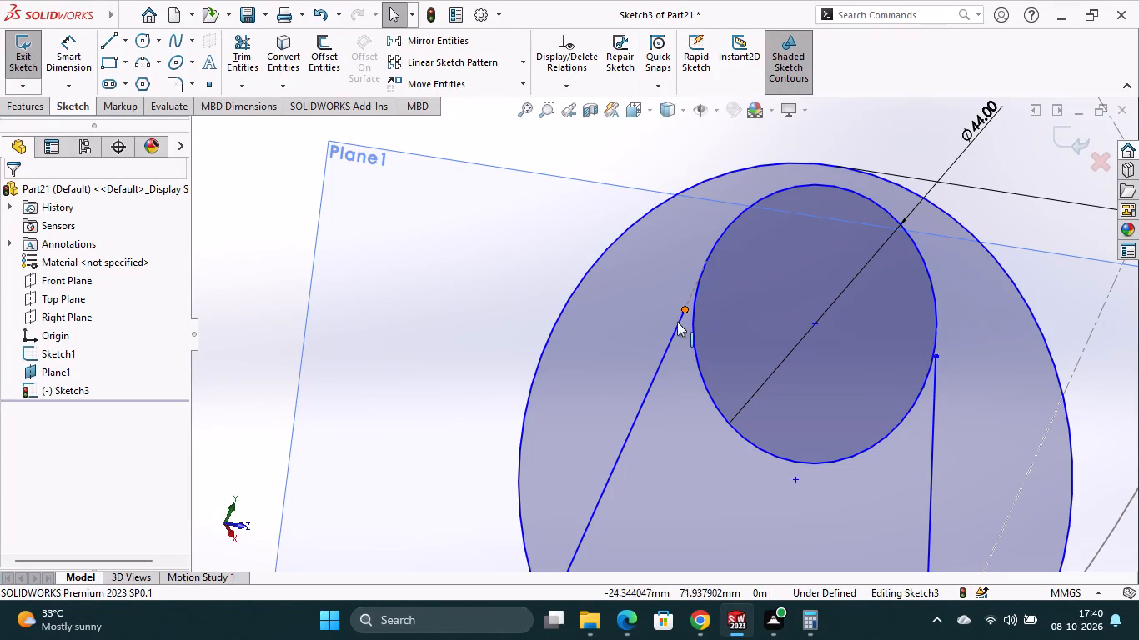
pyautogui.press('Escape')
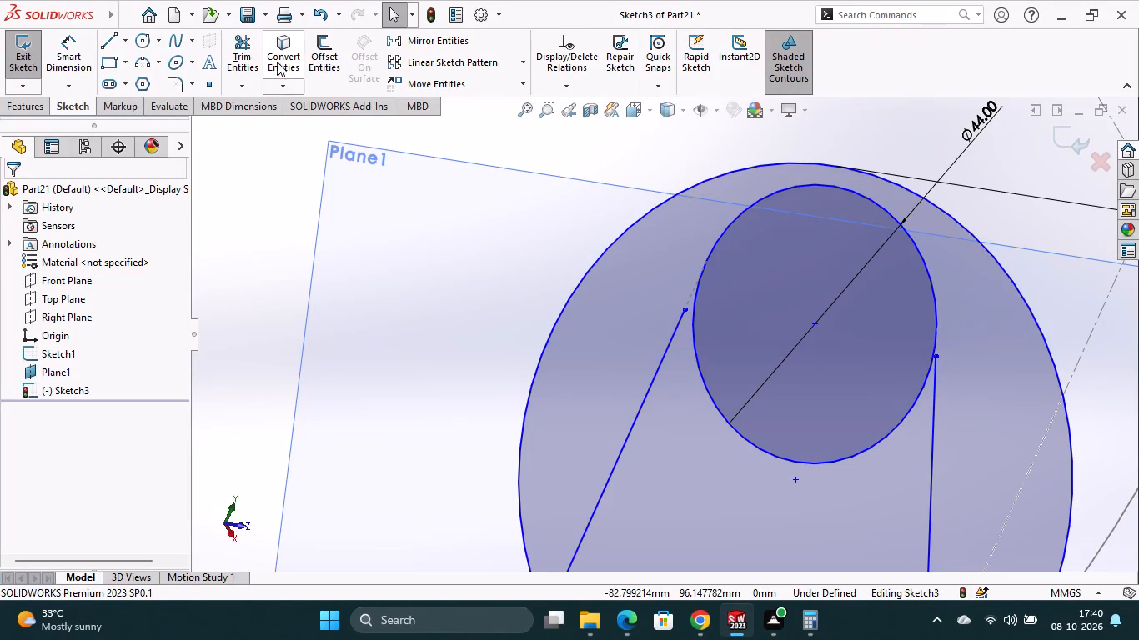
pyautogui.click(251, 89)
pyautogui.click(260, 122)
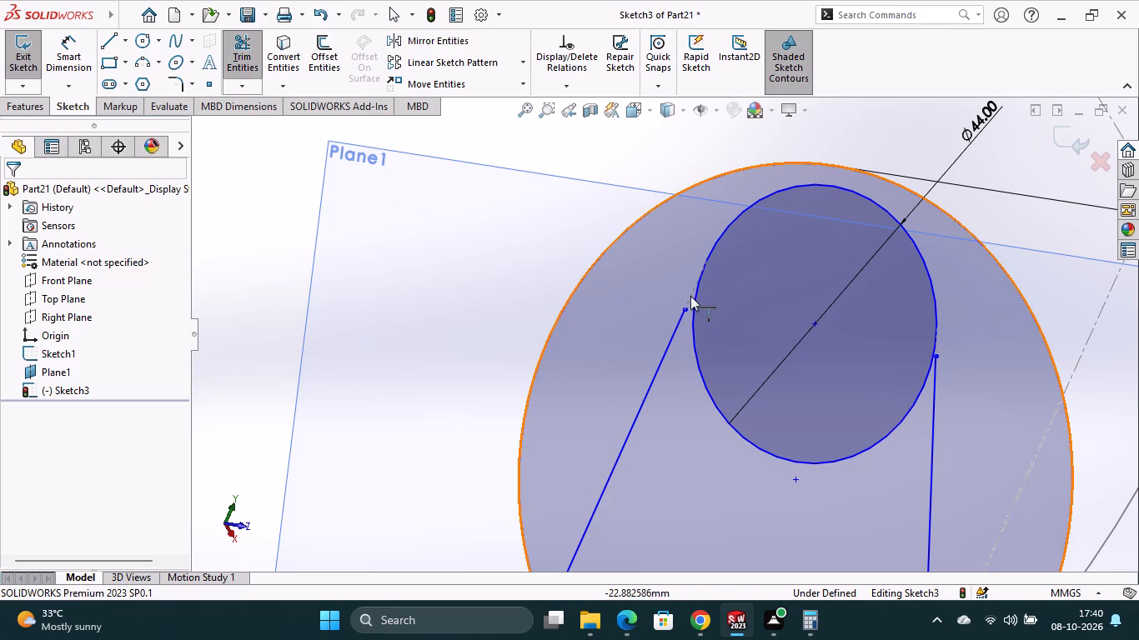
pyautogui.click(690, 296)
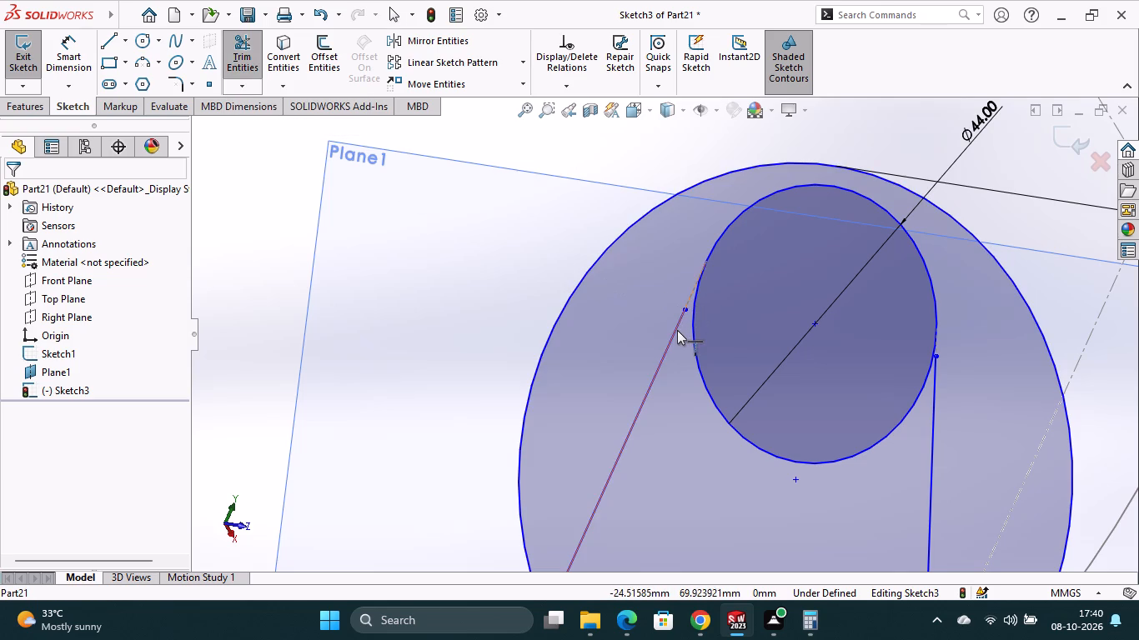
pyautogui.click(677, 330)
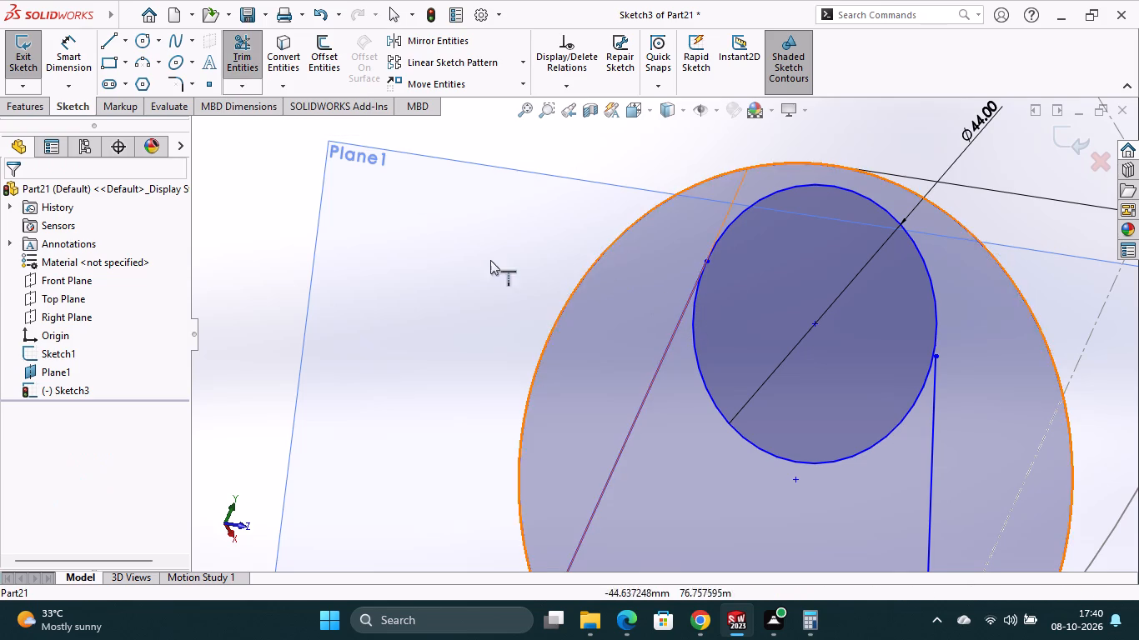
pyautogui.scroll(-1, 985, 355)
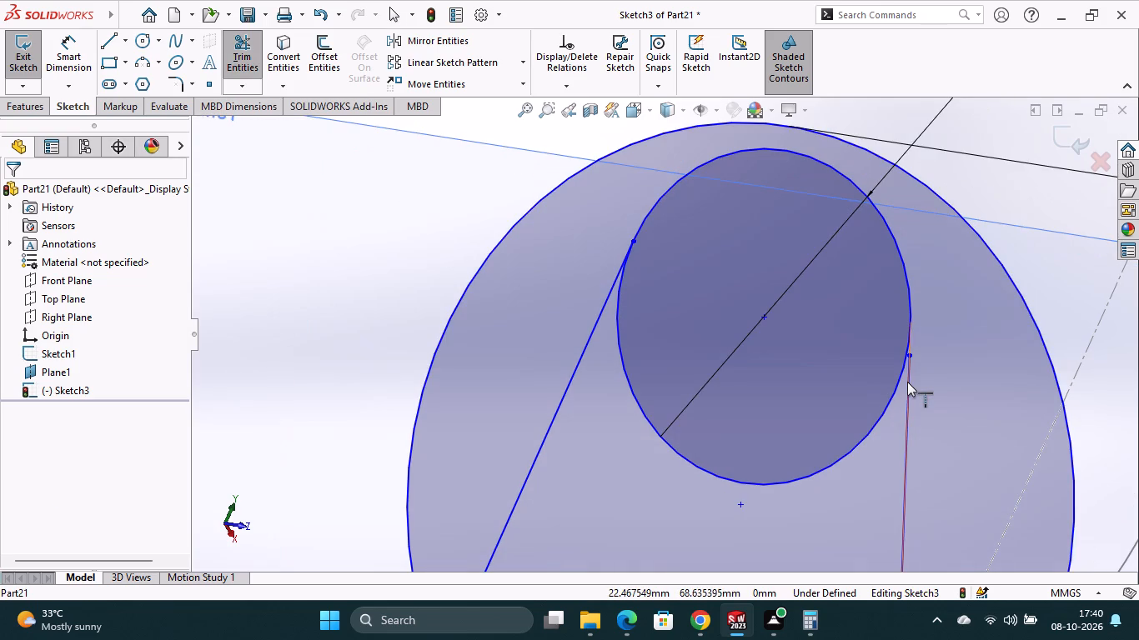
pyautogui.click(907, 382)
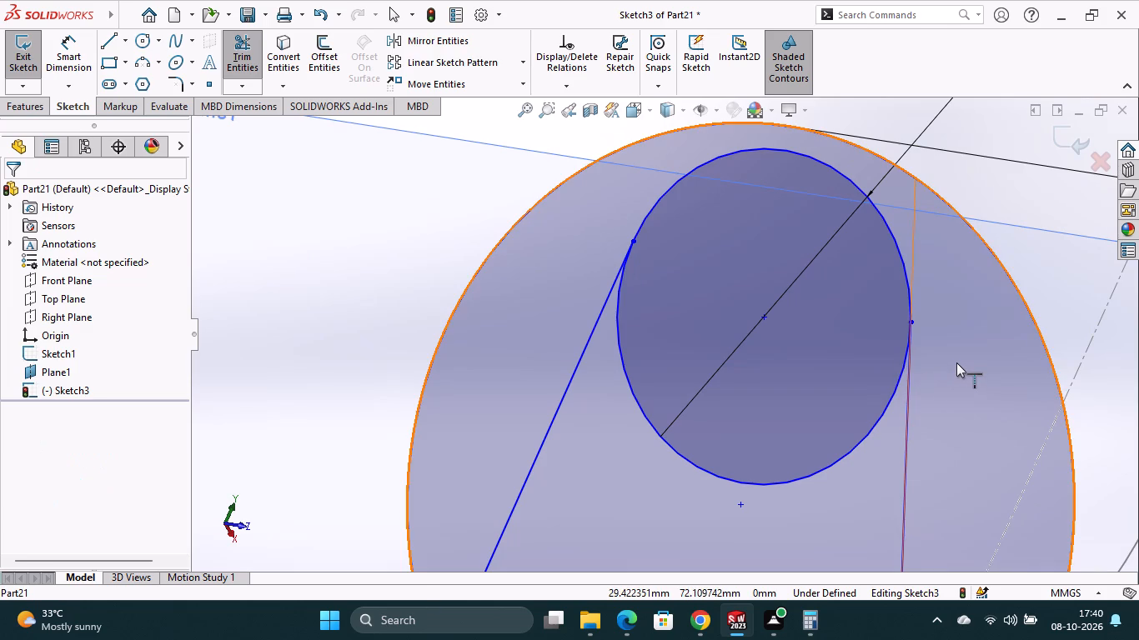
pyautogui.press('Escape')
# Trim the upper arc of the 100 mm circle and the lower arc of the 44 mm circle outside and inside the side lines.
pyautogui.scroll(-1, 956, 362)
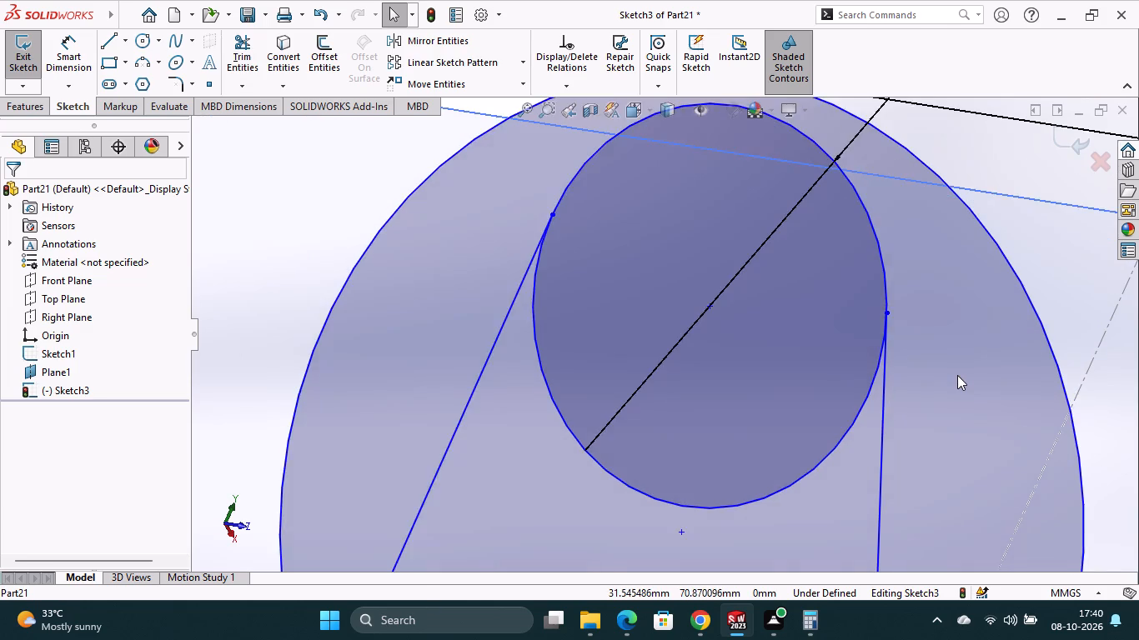
pyautogui.scroll(-1, 957, 375)
pyautogui.scroll(5, 957, 375)
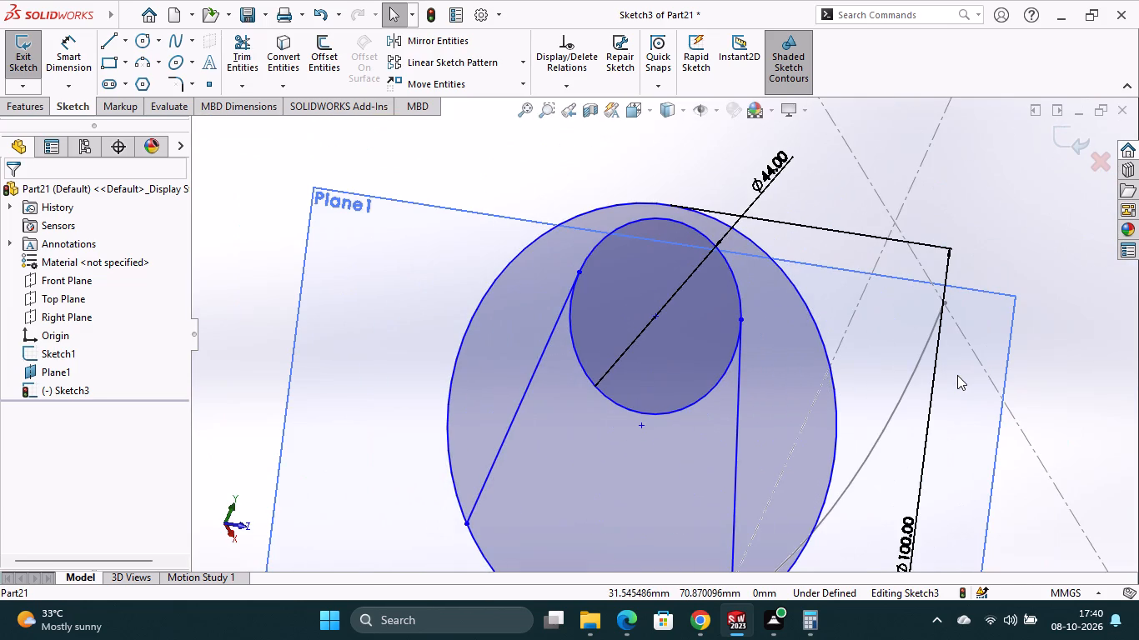
pyautogui.scroll(2, 957, 375)
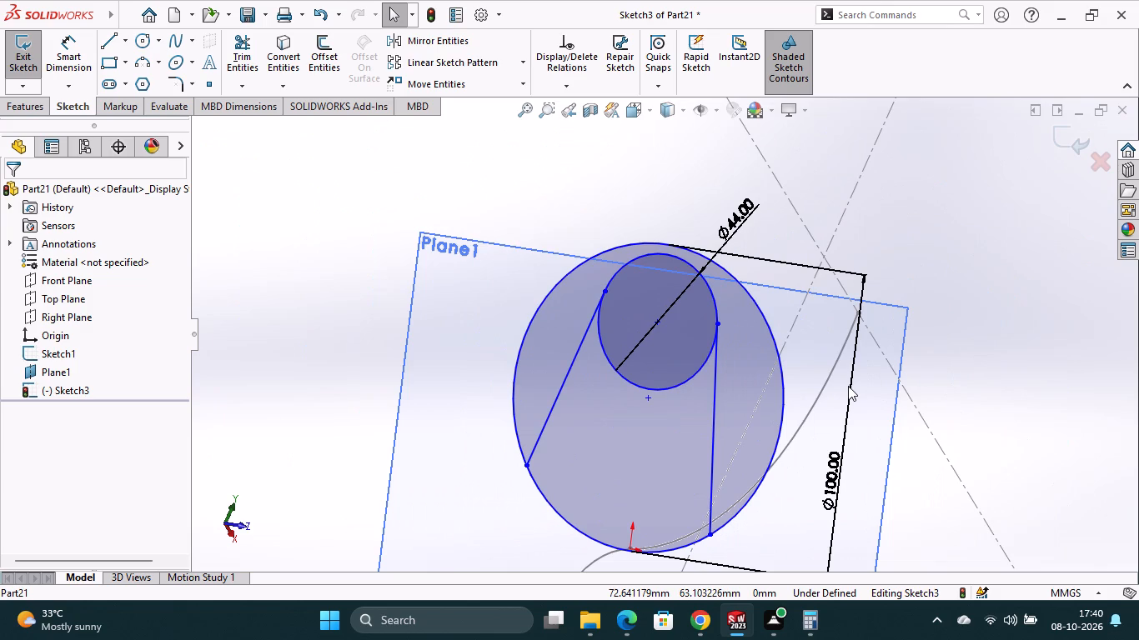
pyautogui.click(252, 53)
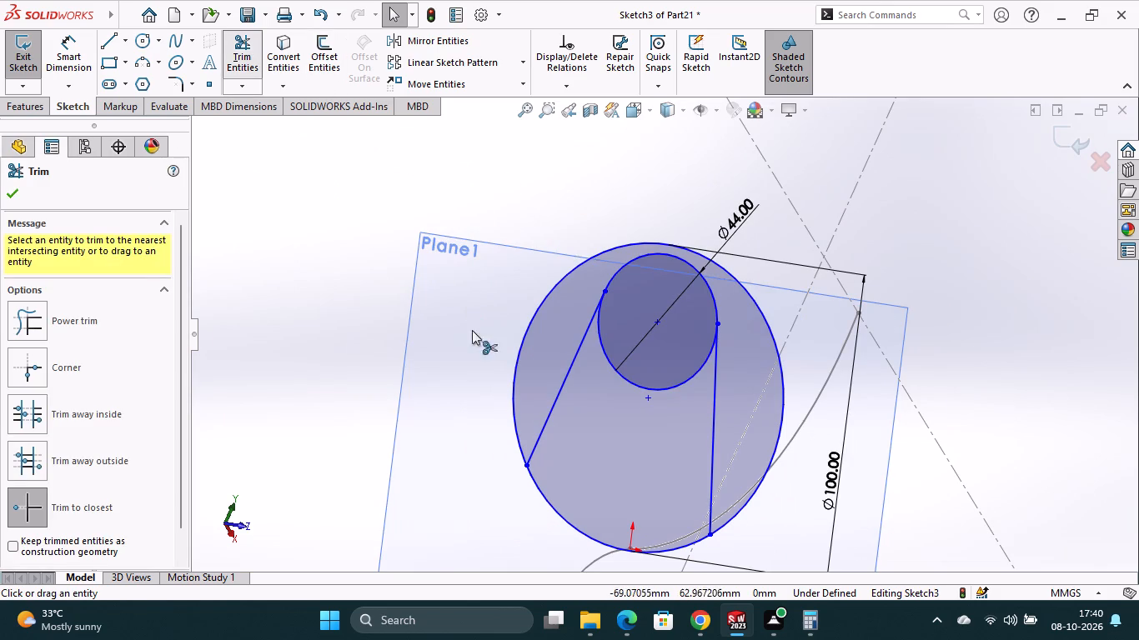
pyautogui.click(521, 350)
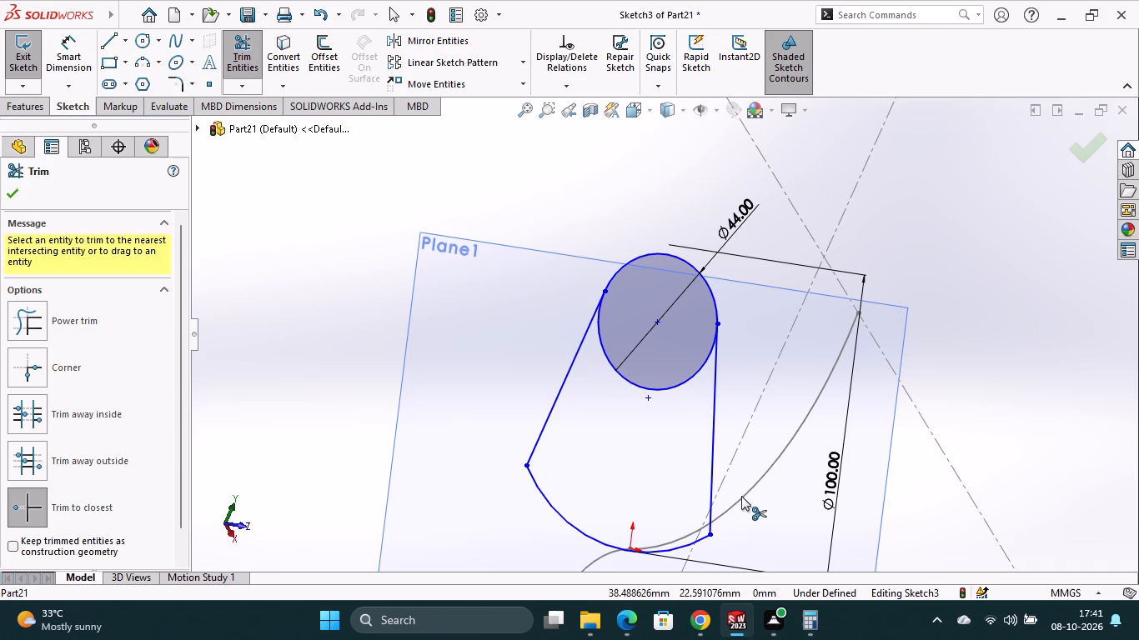
pyautogui.click(679, 390)
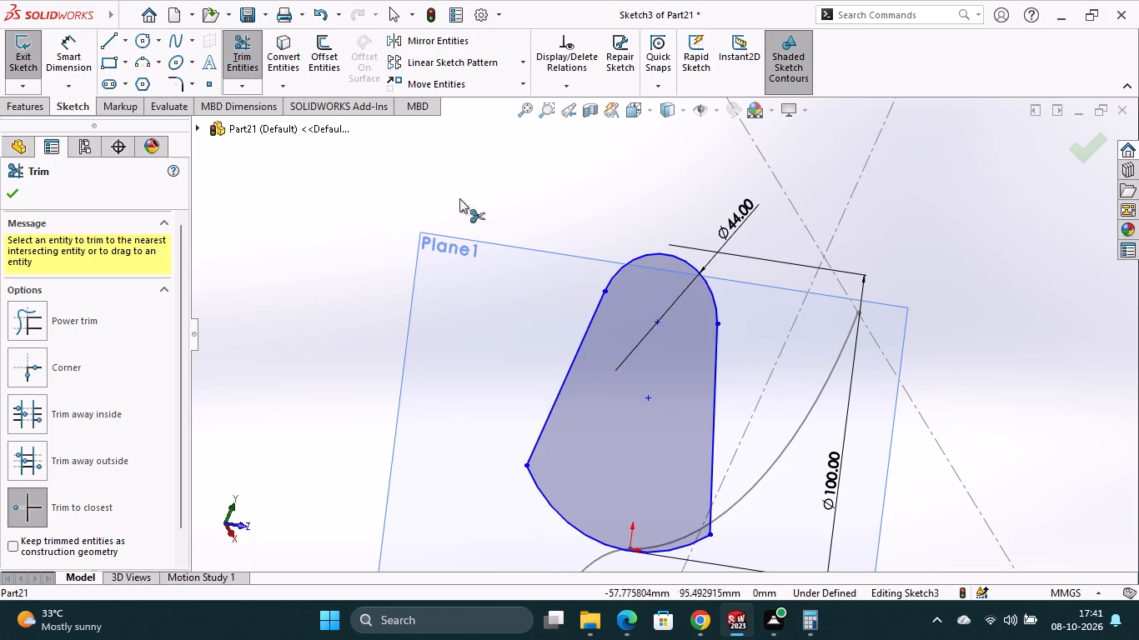
# Add 10 mm sketch fillets at both lower corners where the side lines meet the bottom arc.
pyautogui.click(173, 86)
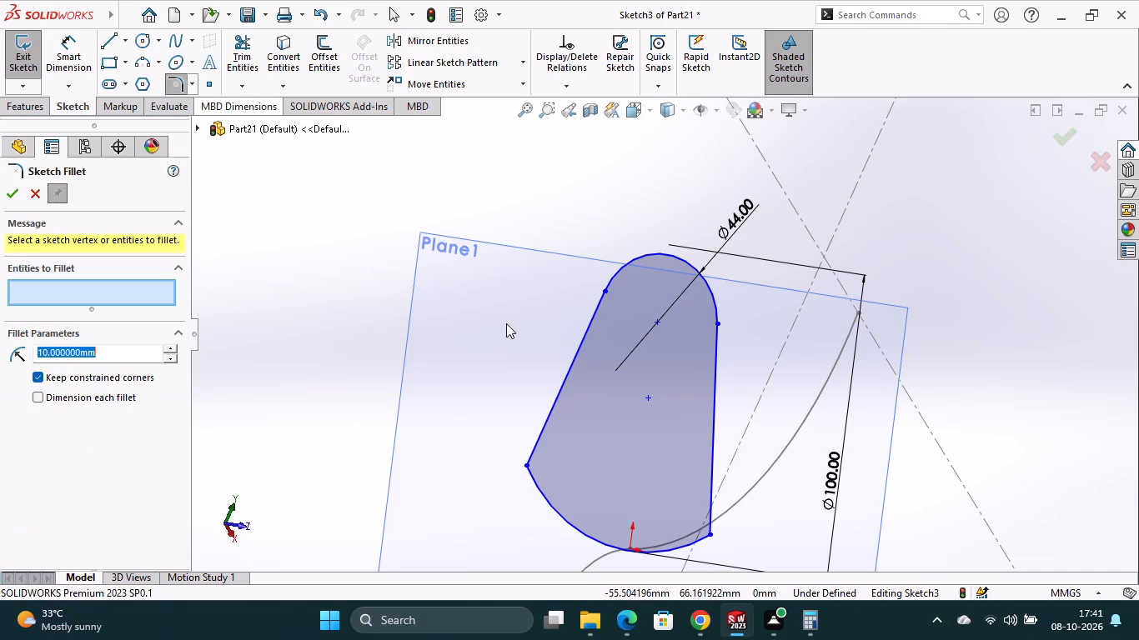
pyautogui.click(701, 536)
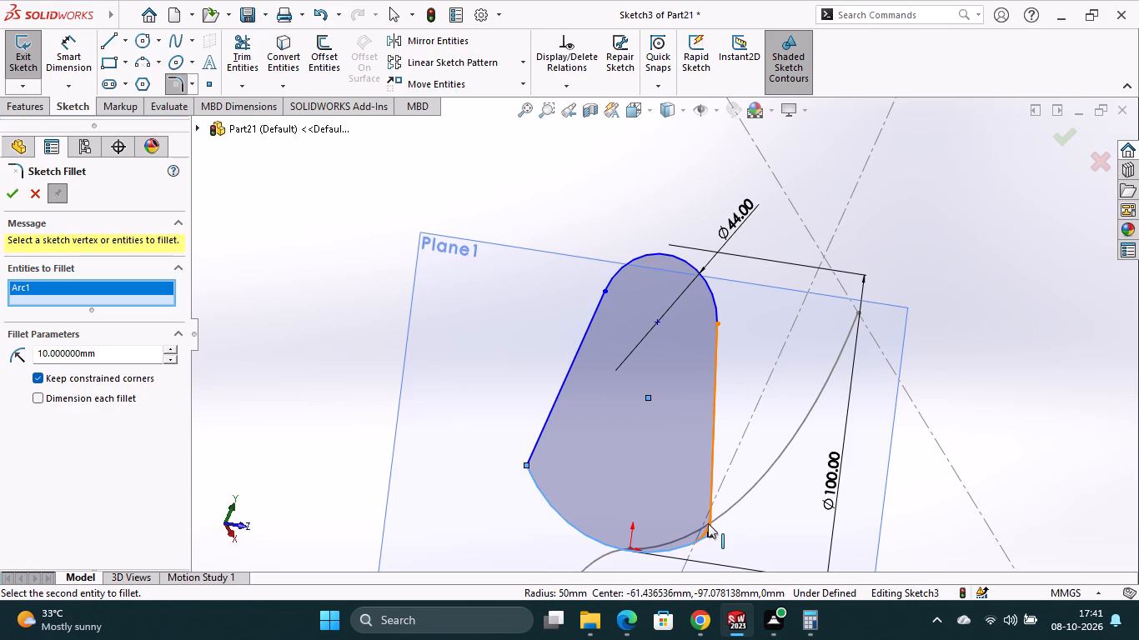
pyautogui.click(708, 523)
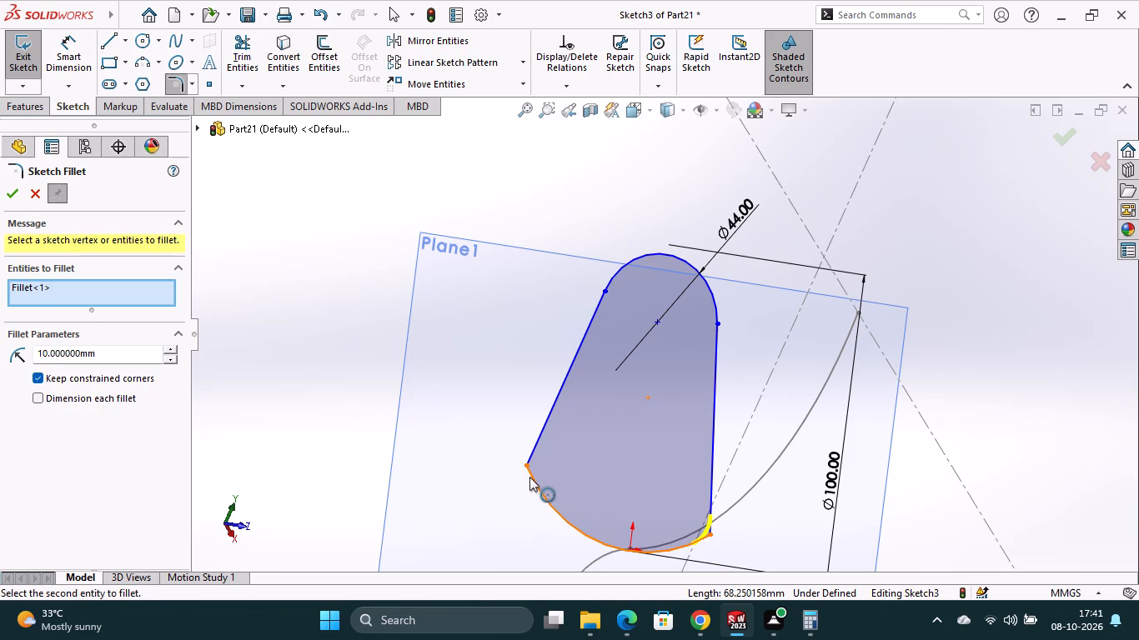
pyautogui.click(529, 477)
pyautogui.click(534, 452)
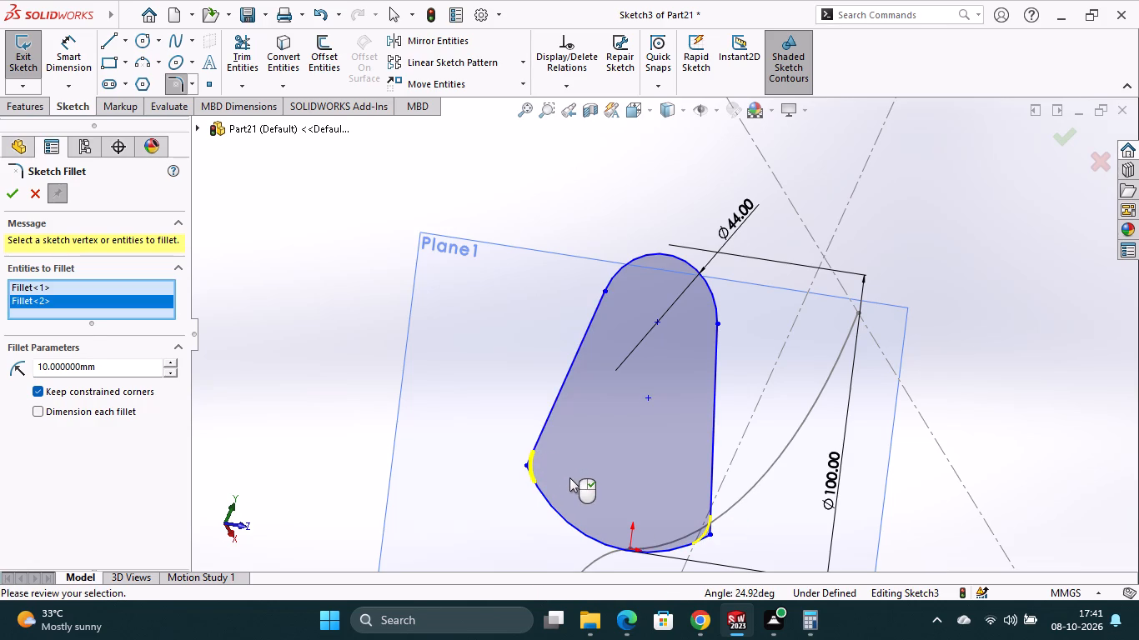
pyautogui.click(7, 197)
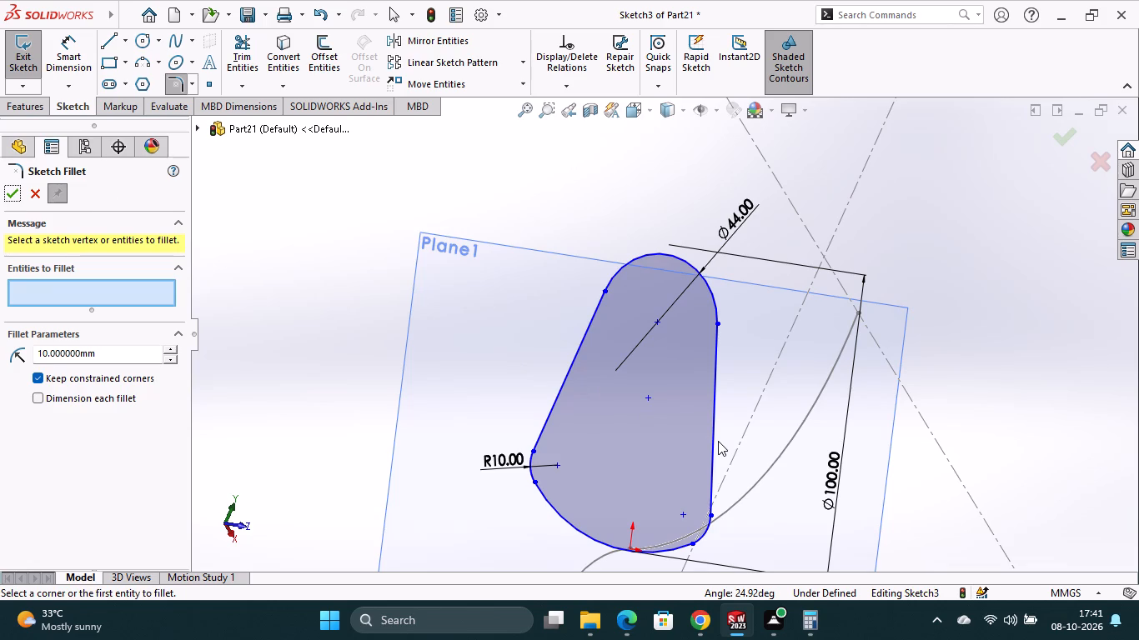
# Dimension the vertical distance between the right side line's upper and lower end points as 64 mm.
pyautogui.click(73, 45)
pyautogui.click(647, 394)
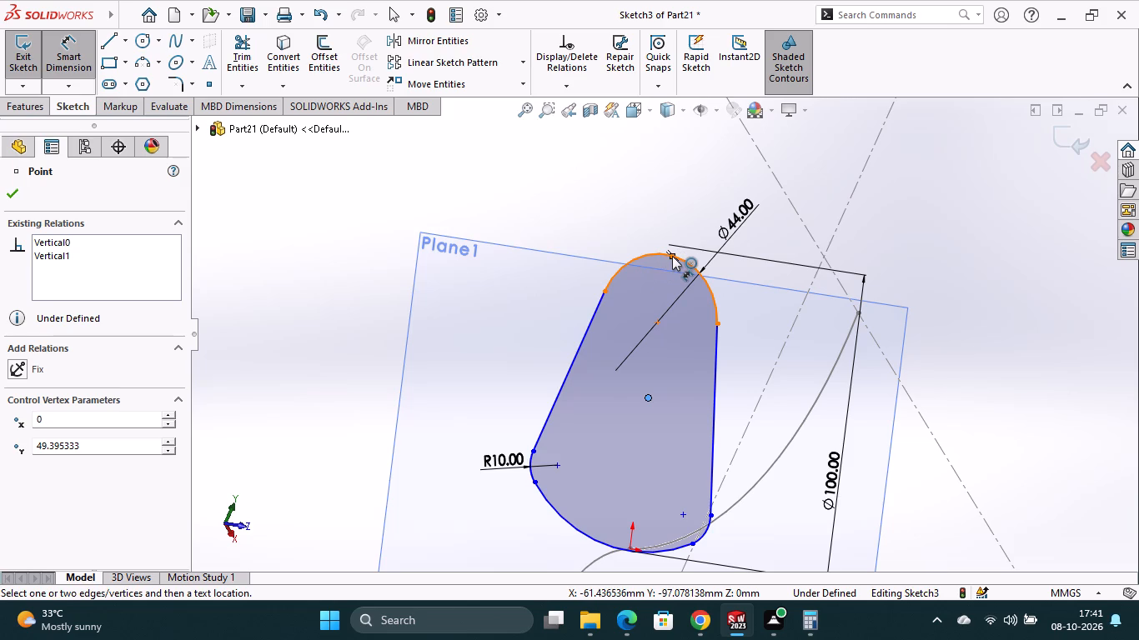
pyautogui.press('Escape')
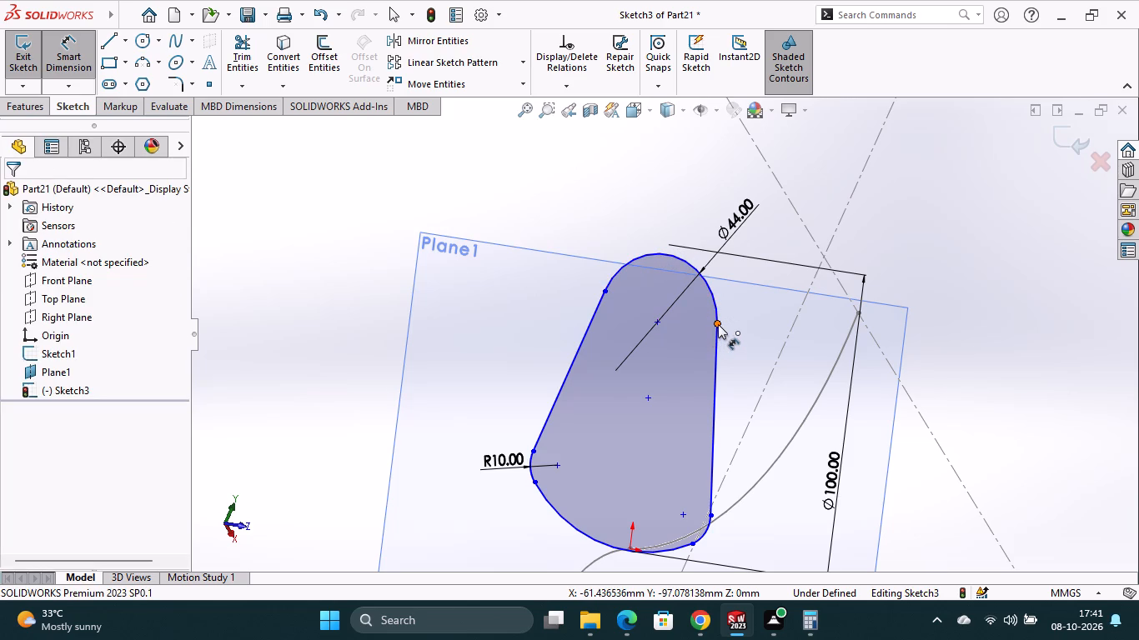
pyautogui.click(718, 324)
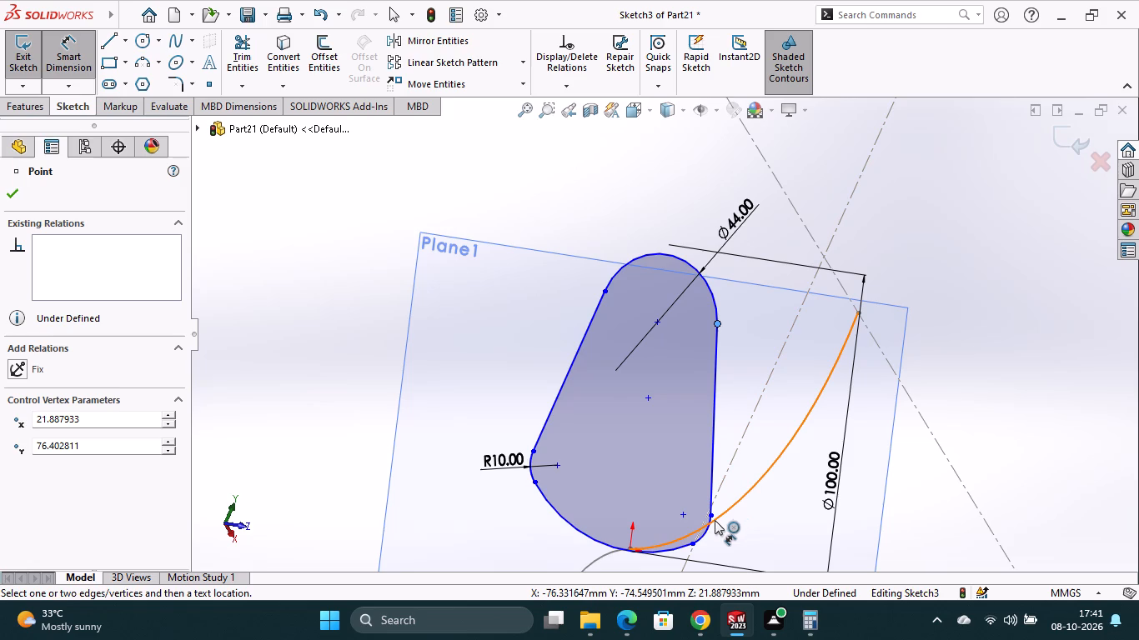
pyautogui.click(710, 513)
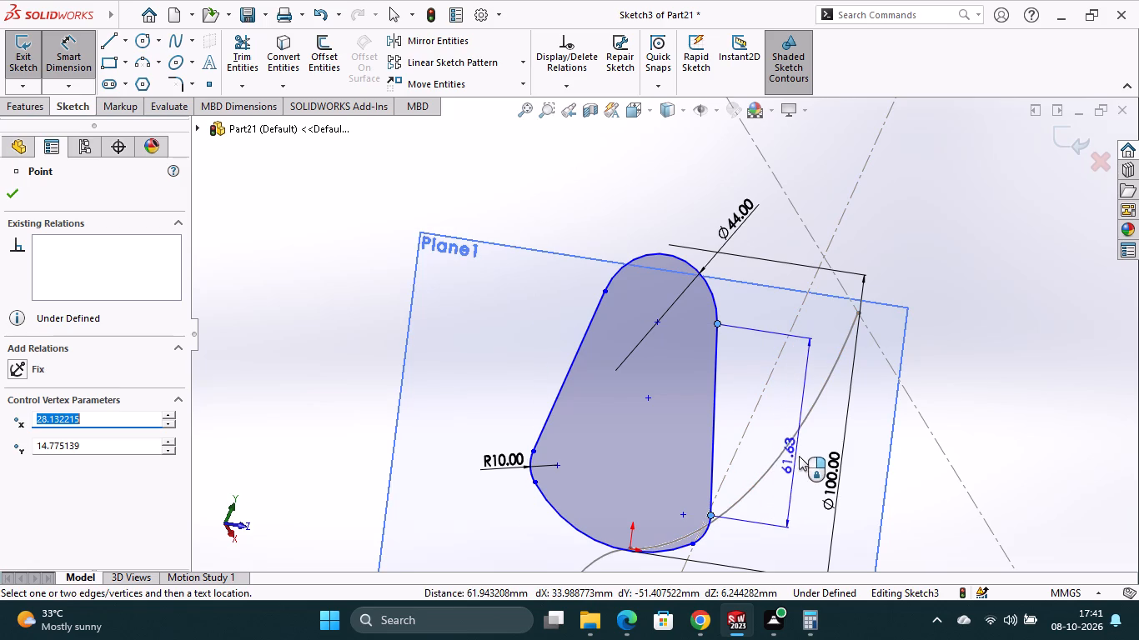
pyautogui.click(801, 455)
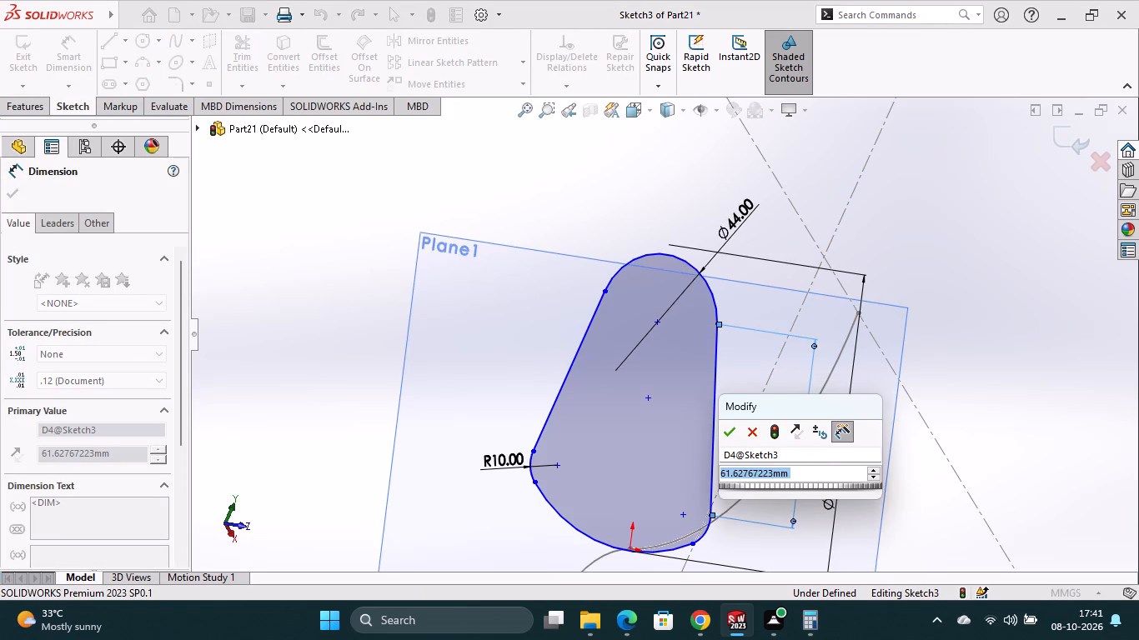
pyautogui.write('64')
pyautogui.press('Return')
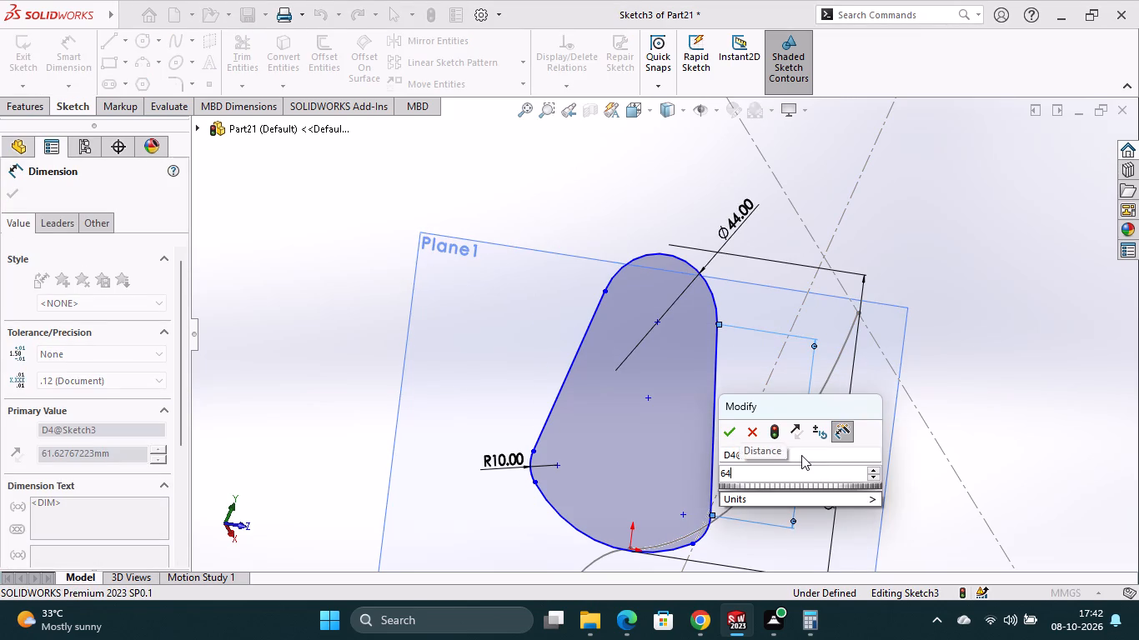
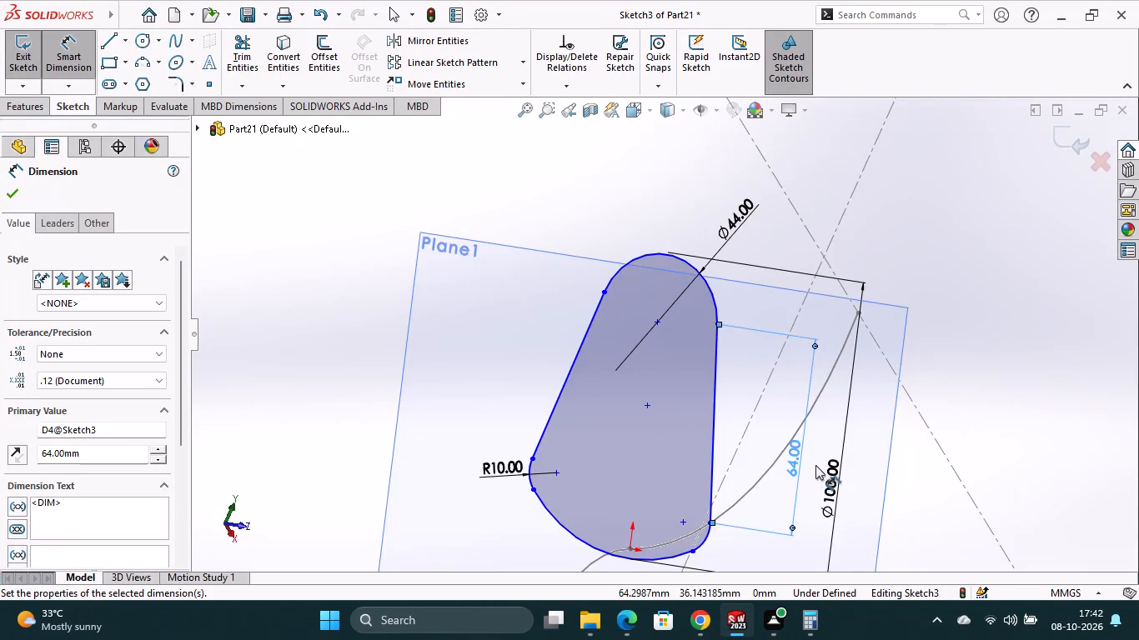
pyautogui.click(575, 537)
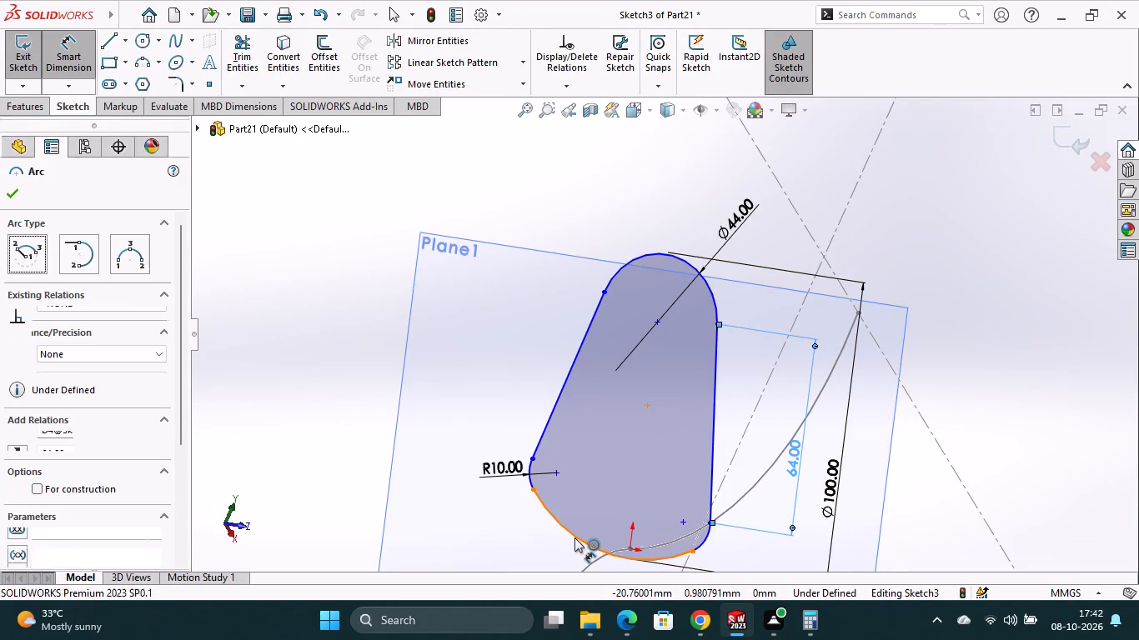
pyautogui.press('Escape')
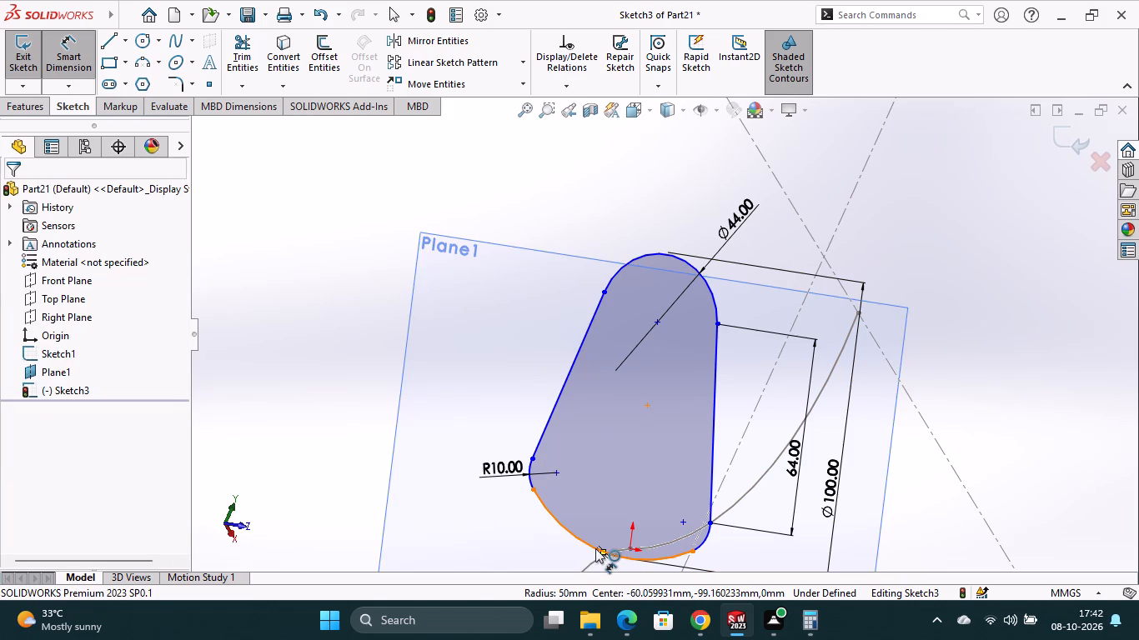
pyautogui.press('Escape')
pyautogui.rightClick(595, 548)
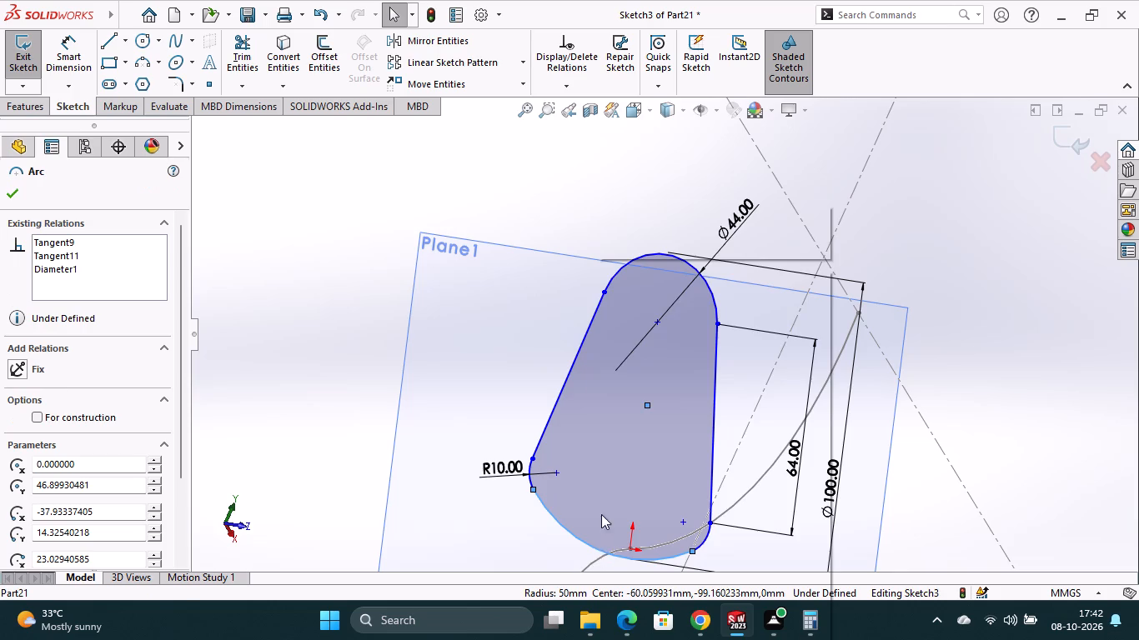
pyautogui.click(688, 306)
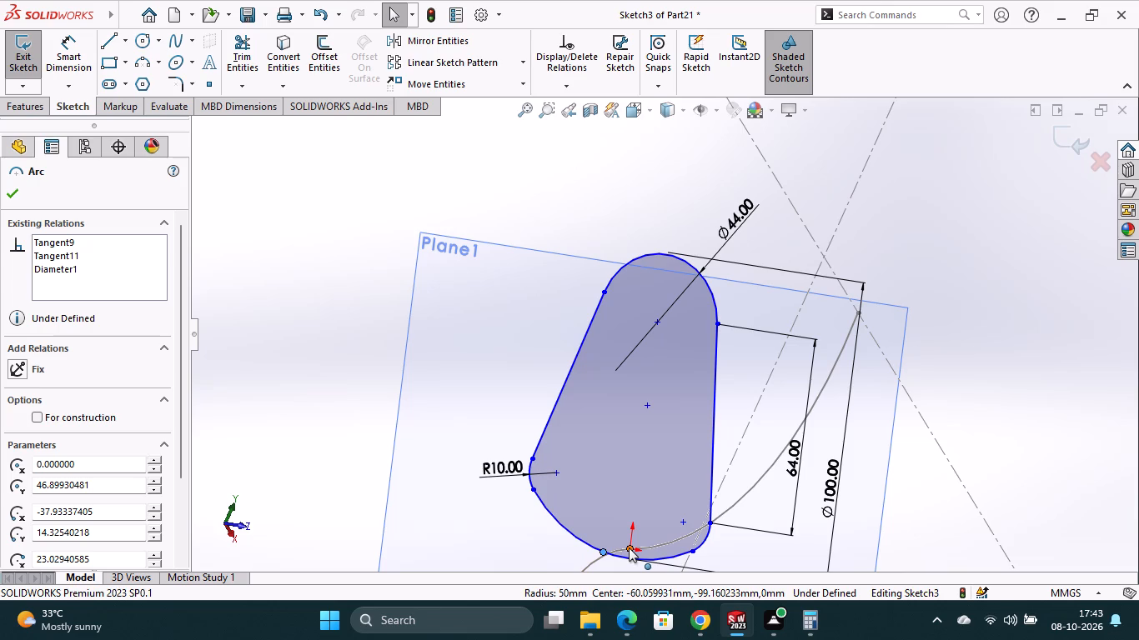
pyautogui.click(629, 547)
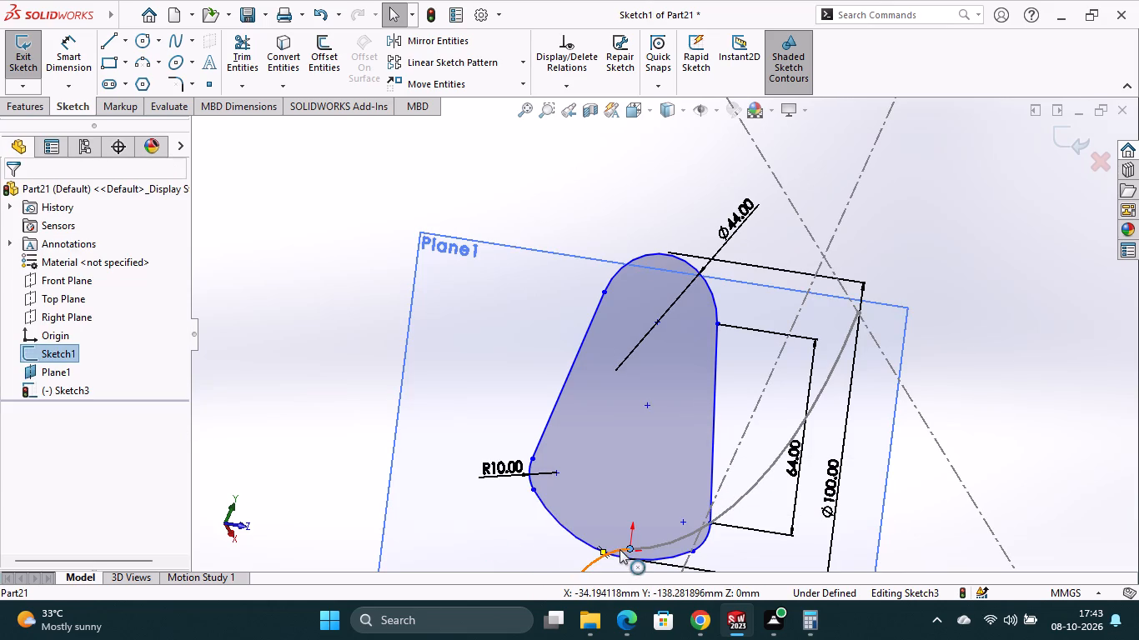
# Make the midpoint of the profile's bottom arc coincident with the upper end point of the large hook arc in the path sketch.
pyautogui.scroll(2, 620, 549)
pyautogui.scroll(-5, 640, 490)
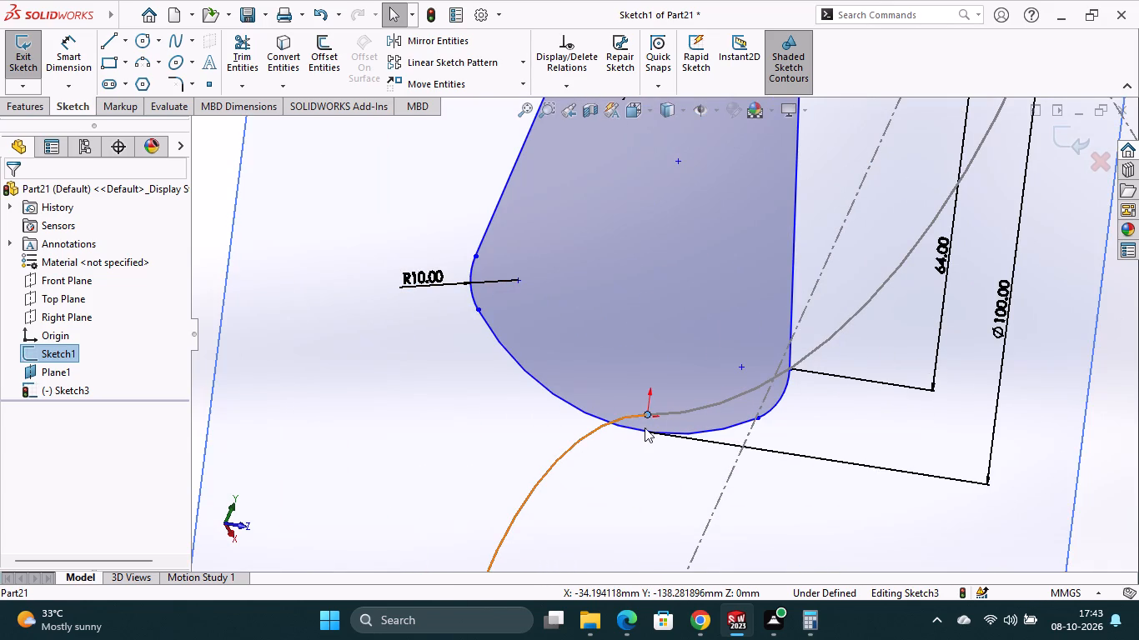
pyautogui.click(552, 394)
pyautogui.press('Escape')
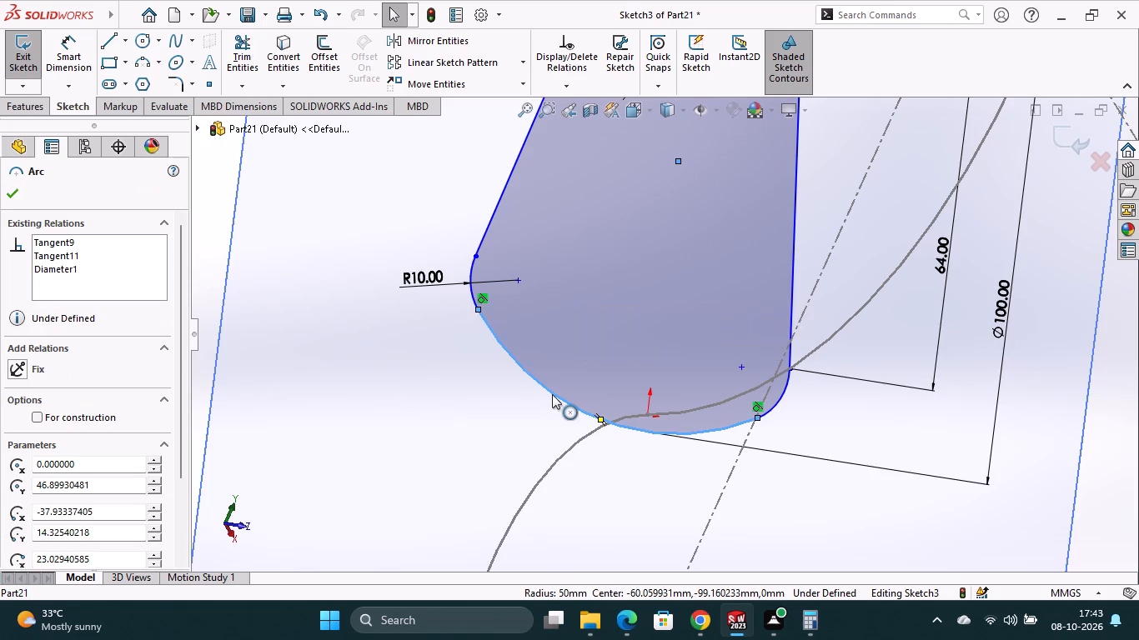
pyautogui.press('Escape')
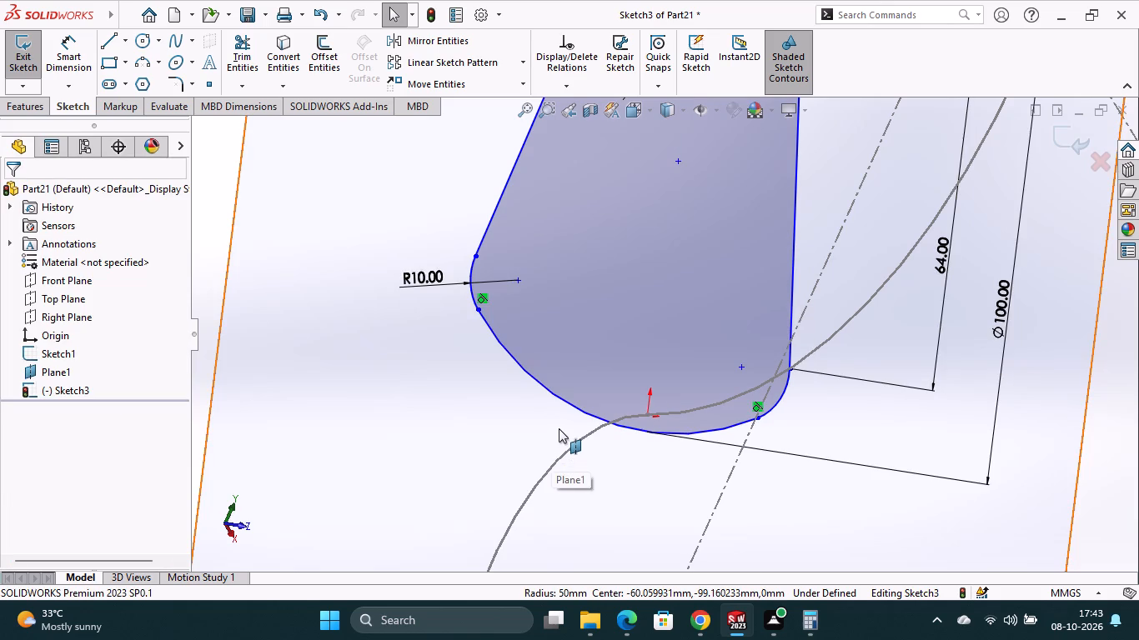
pyautogui.rightClick(572, 411)
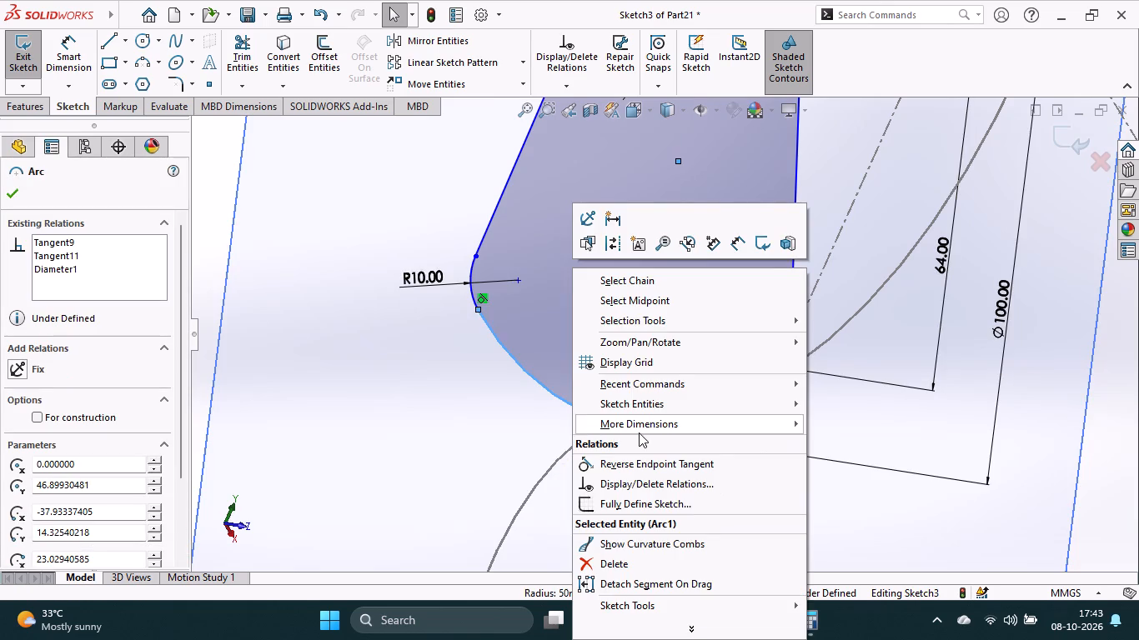
pyautogui.click(645, 307)
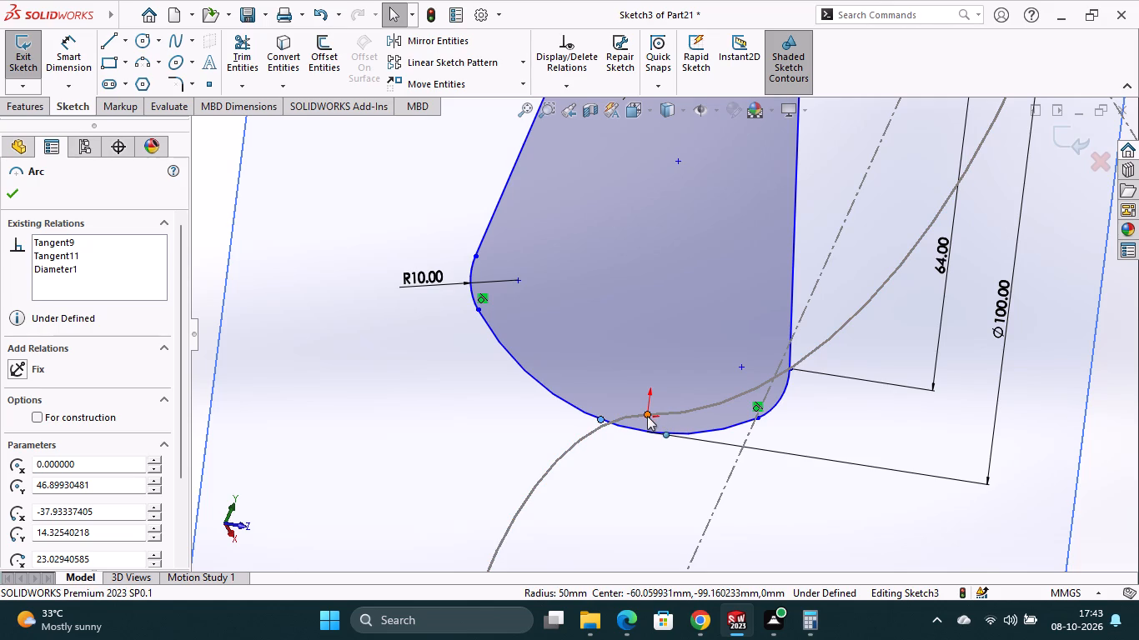
pyautogui.keyDown('ctrl'); pyautogui.click(647, 416); pyautogui.keyUp('ctrl')
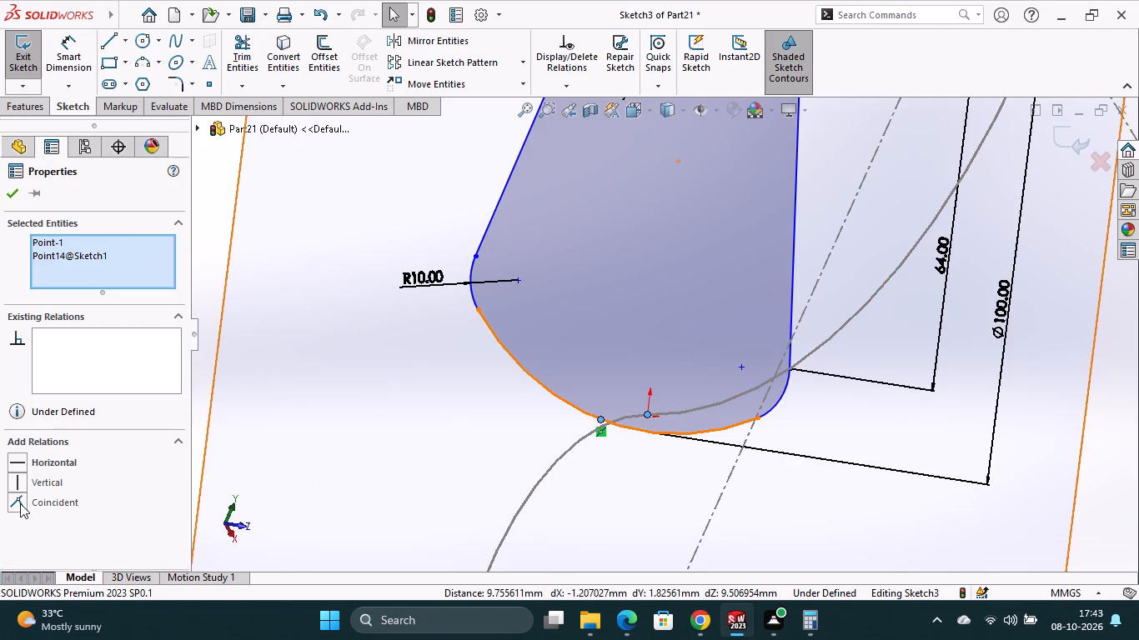
pyautogui.keyDown('ctrl'); pyautogui.click(20, 503); pyautogui.keyUp('ctrl')
pyautogui.click(20, 503)
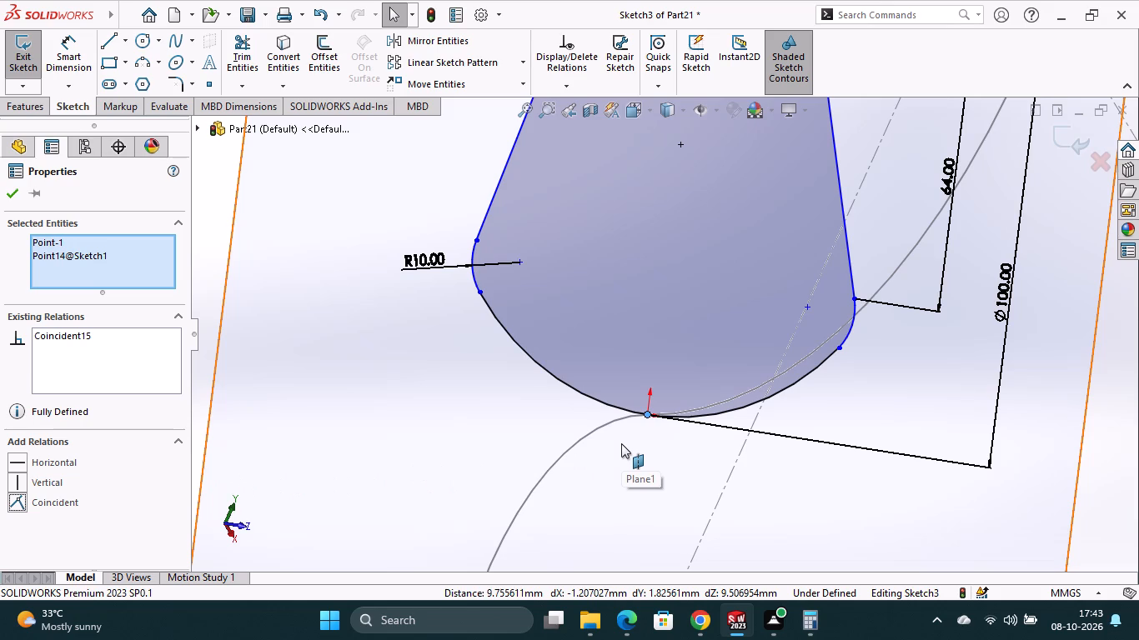
# Dimension the distance from the hook path's end point at the profile bottom to the 44 mm arc's centre, accepting the offered value.
pyautogui.scroll(-3, 715, 372)
pyautogui.scroll(2, 715, 372)
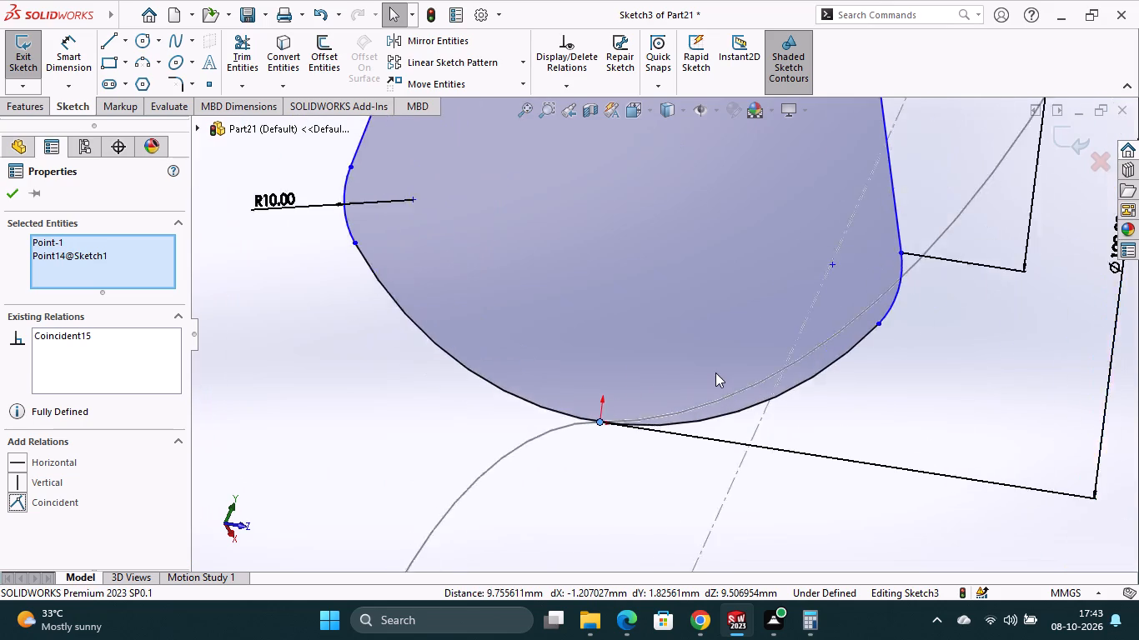
pyautogui.scroll(7, 715, 372)
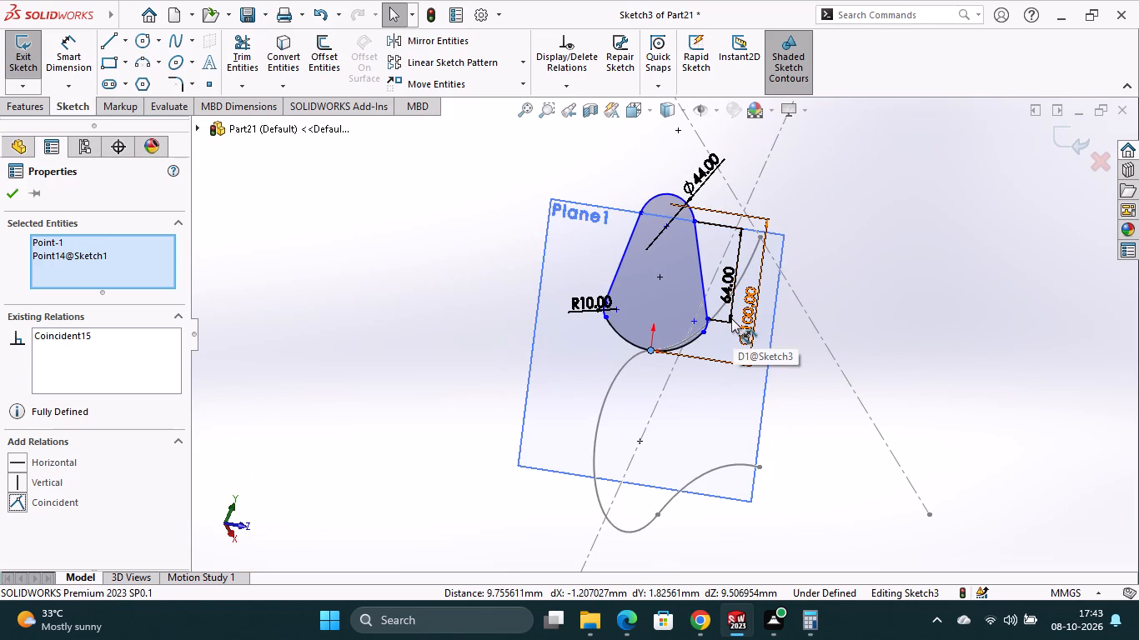
pyautogui.click(68, 58)
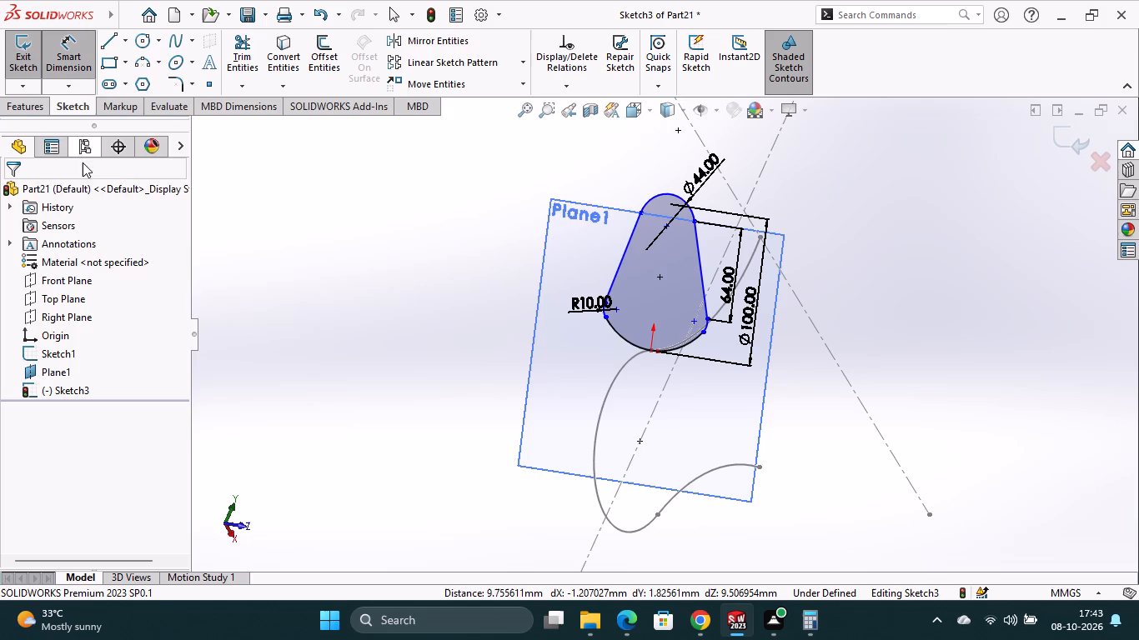
pyautogui.click(651, 351)
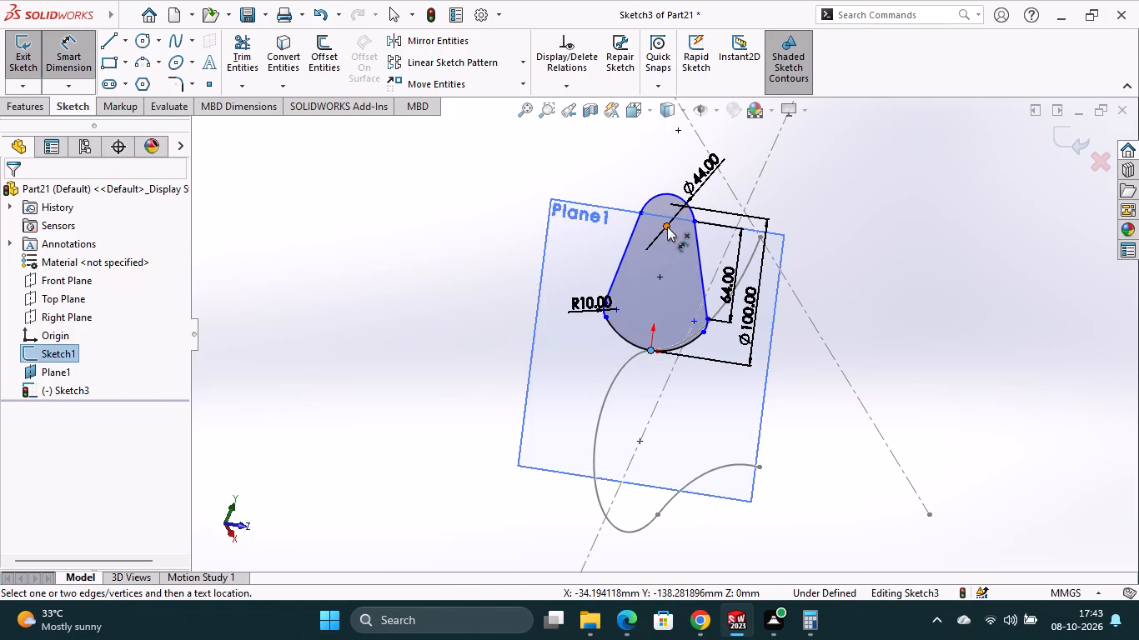
pyautogui.click(667, 227)
pyautogui.click(812, 246)
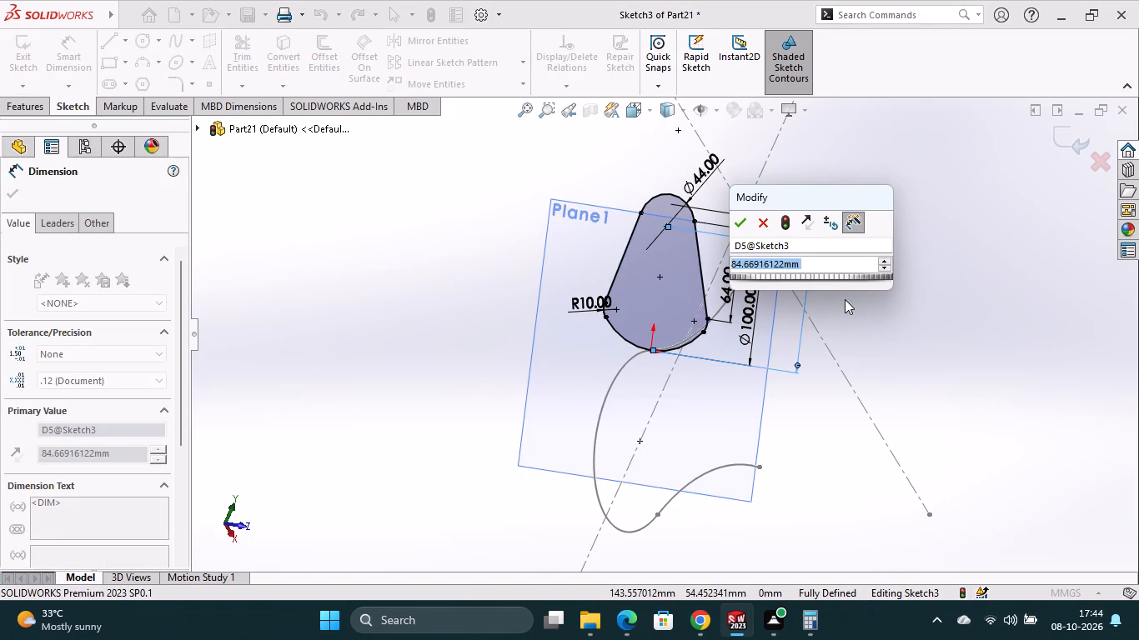
pyautogui.press('Return')
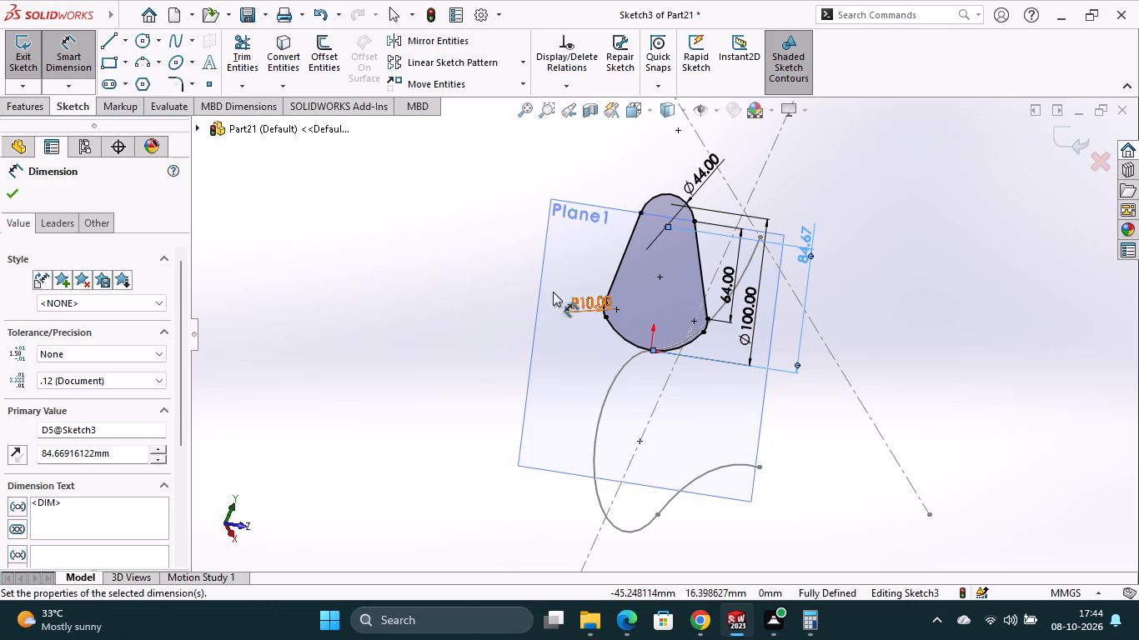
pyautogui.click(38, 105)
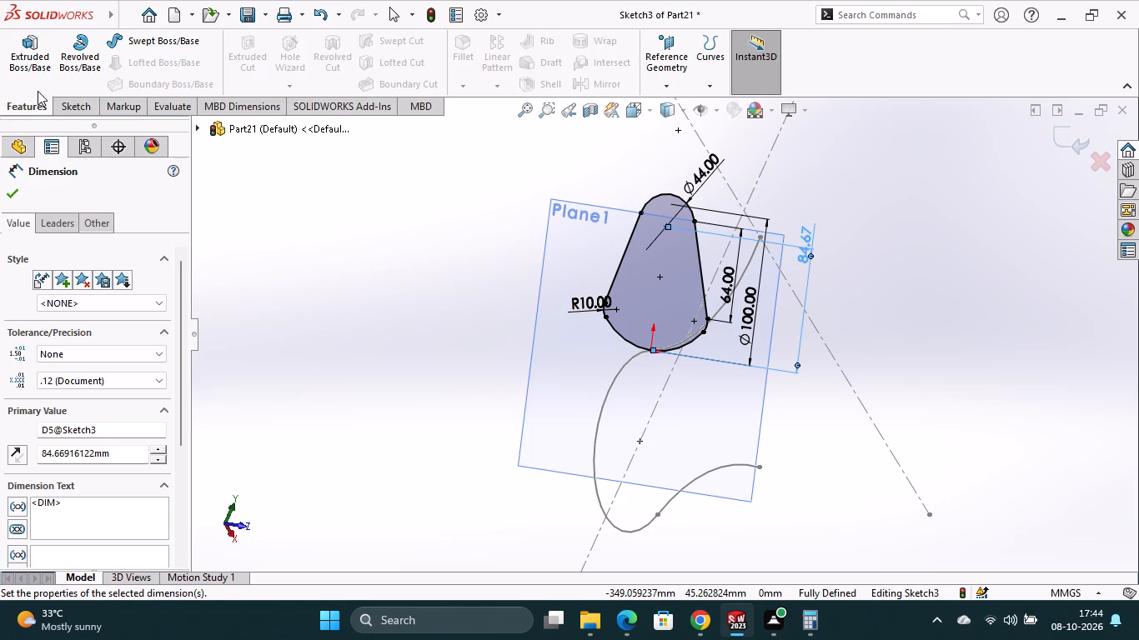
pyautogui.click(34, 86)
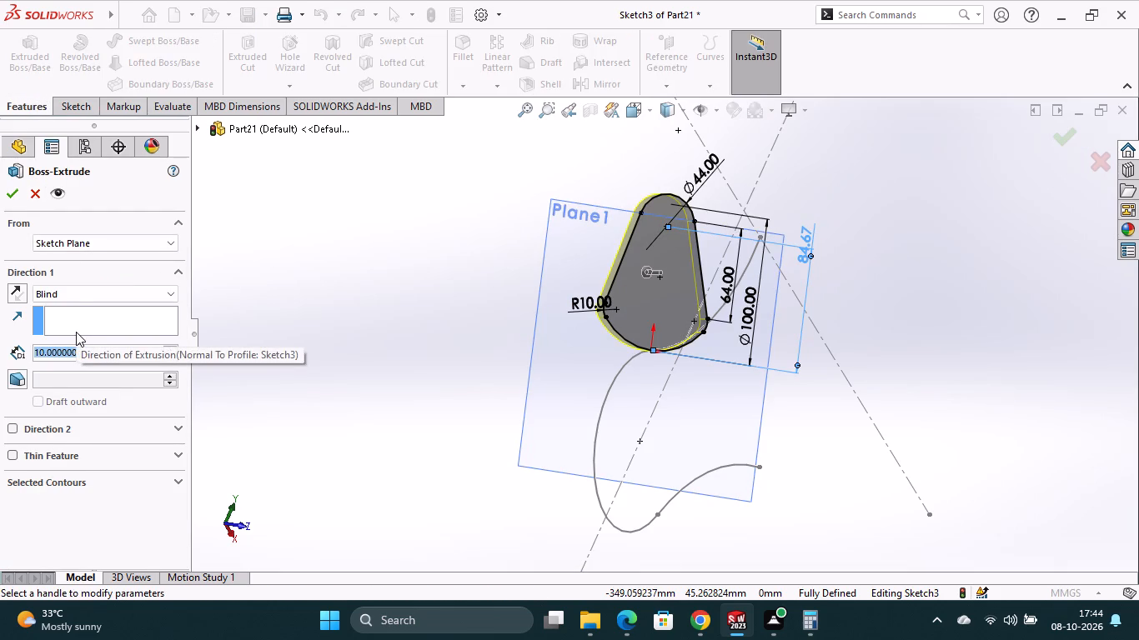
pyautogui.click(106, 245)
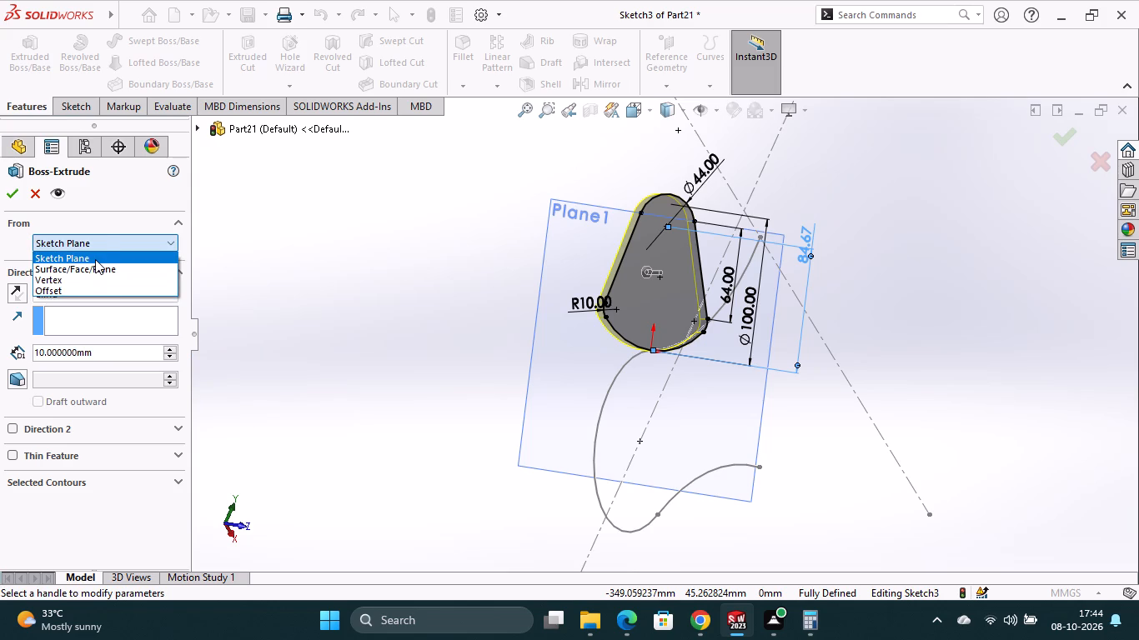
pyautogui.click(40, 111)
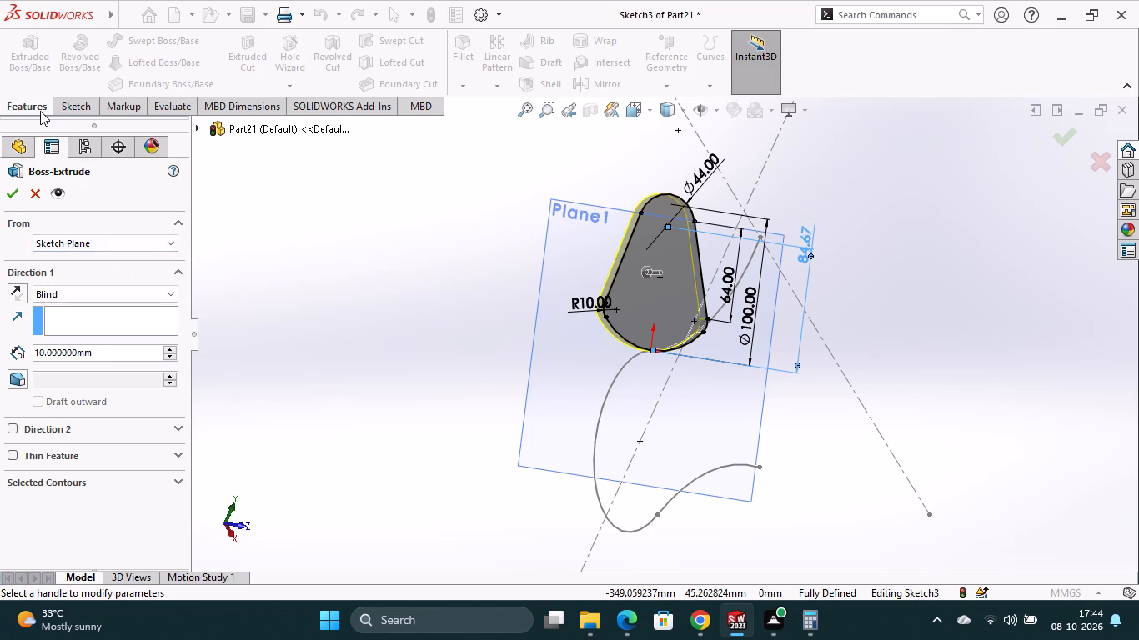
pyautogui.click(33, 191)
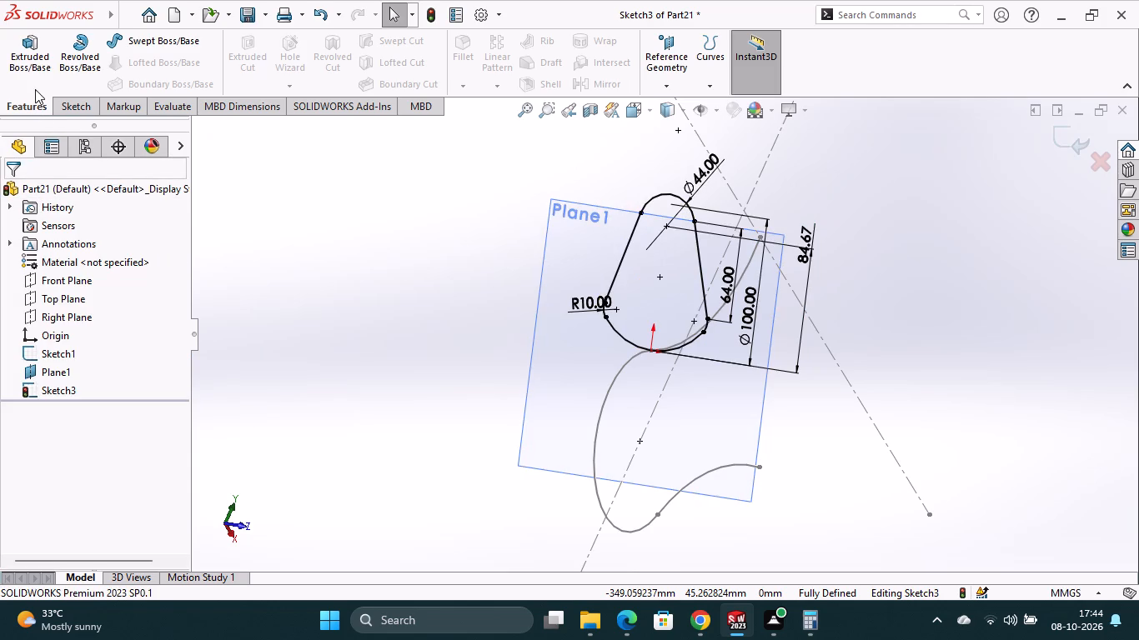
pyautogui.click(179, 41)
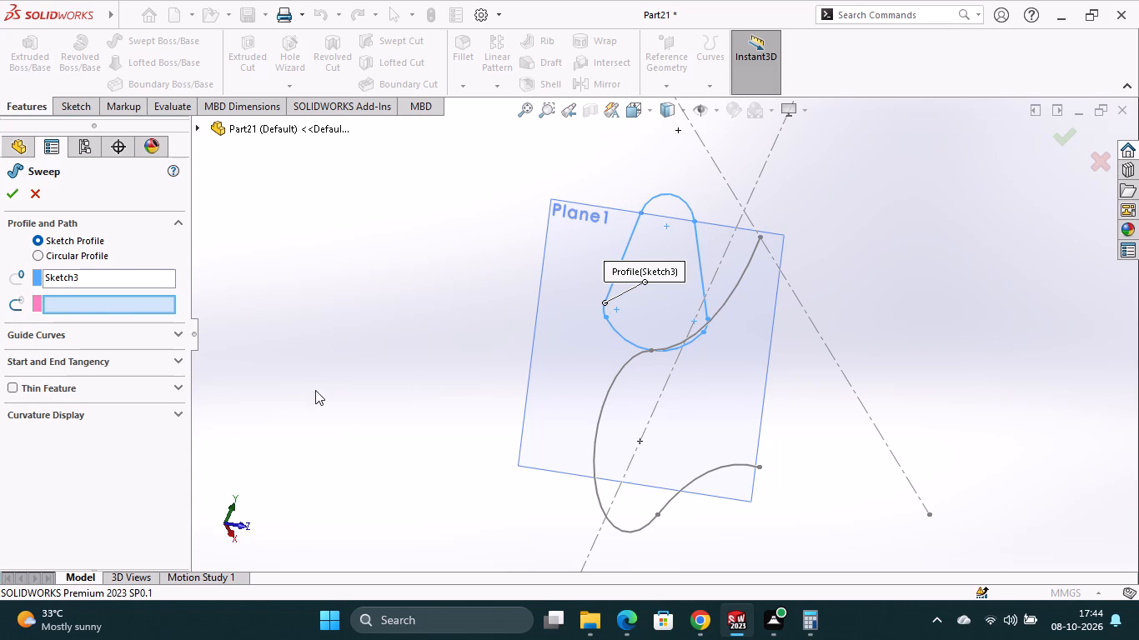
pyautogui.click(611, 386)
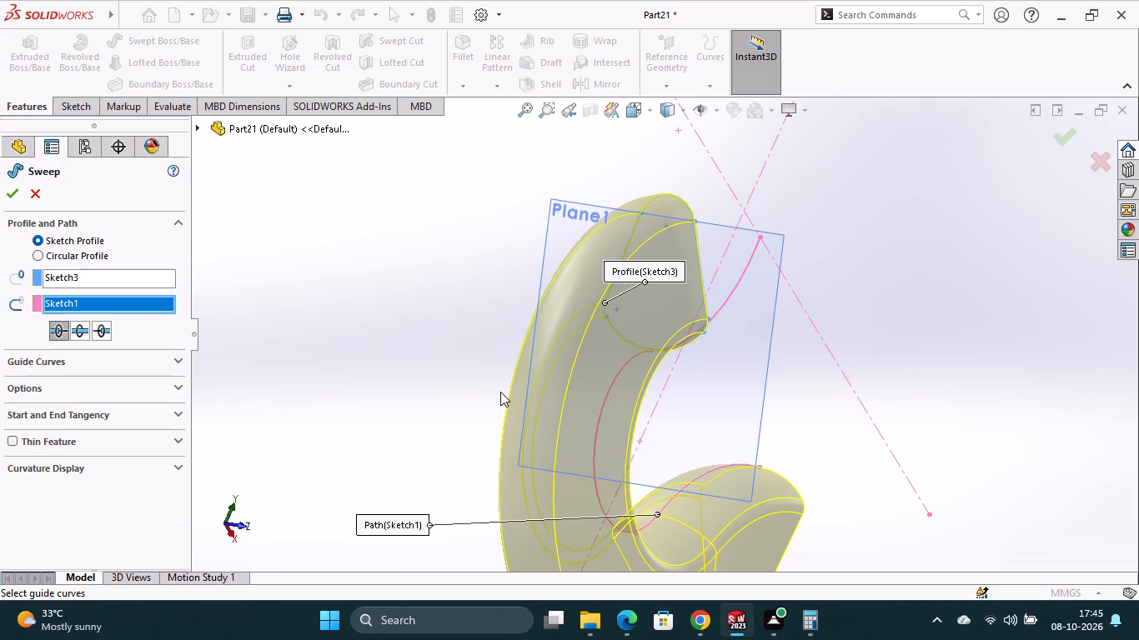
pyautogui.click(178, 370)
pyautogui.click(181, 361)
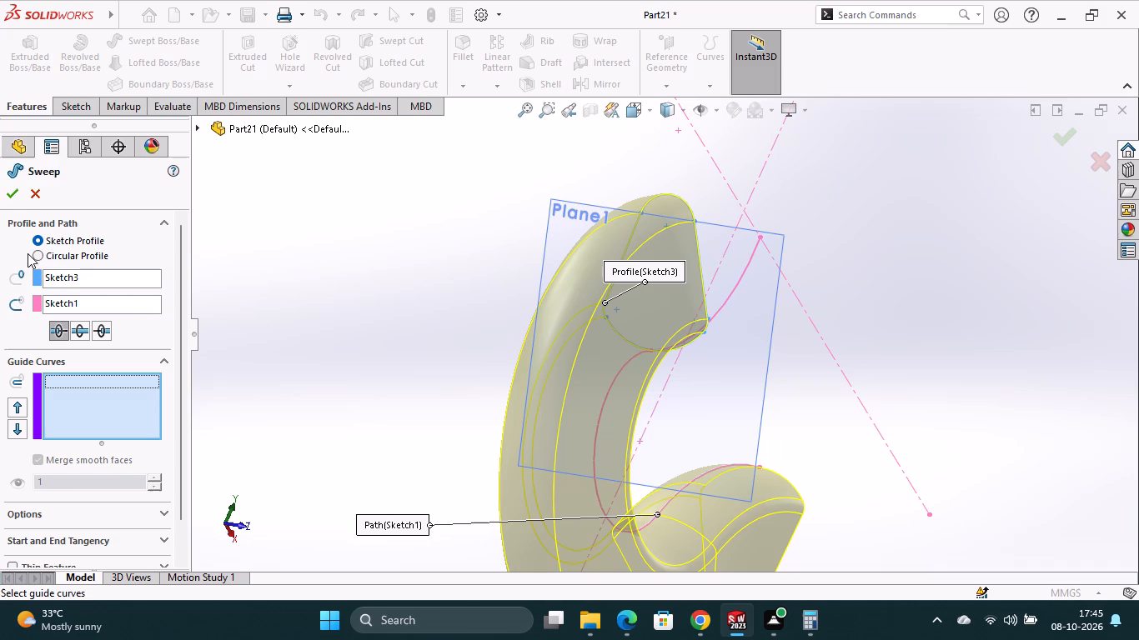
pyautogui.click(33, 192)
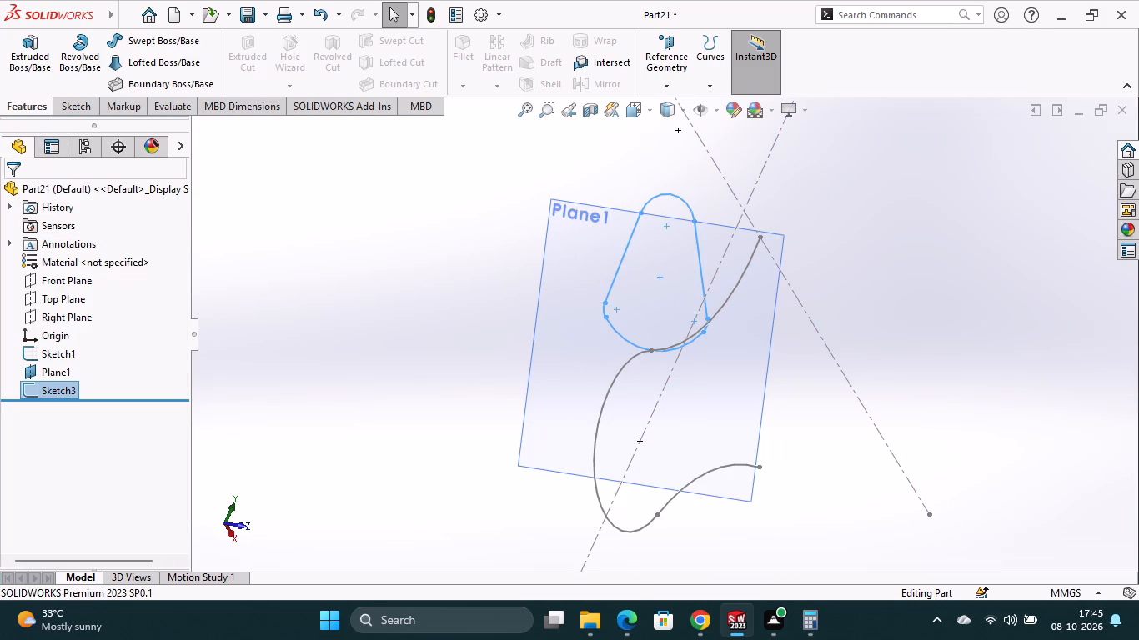
# Create a sketch on the Front Plane containing only the converted 62 mm radius arc of the hook path, and exit it.
pyautogui.click(63, 287)
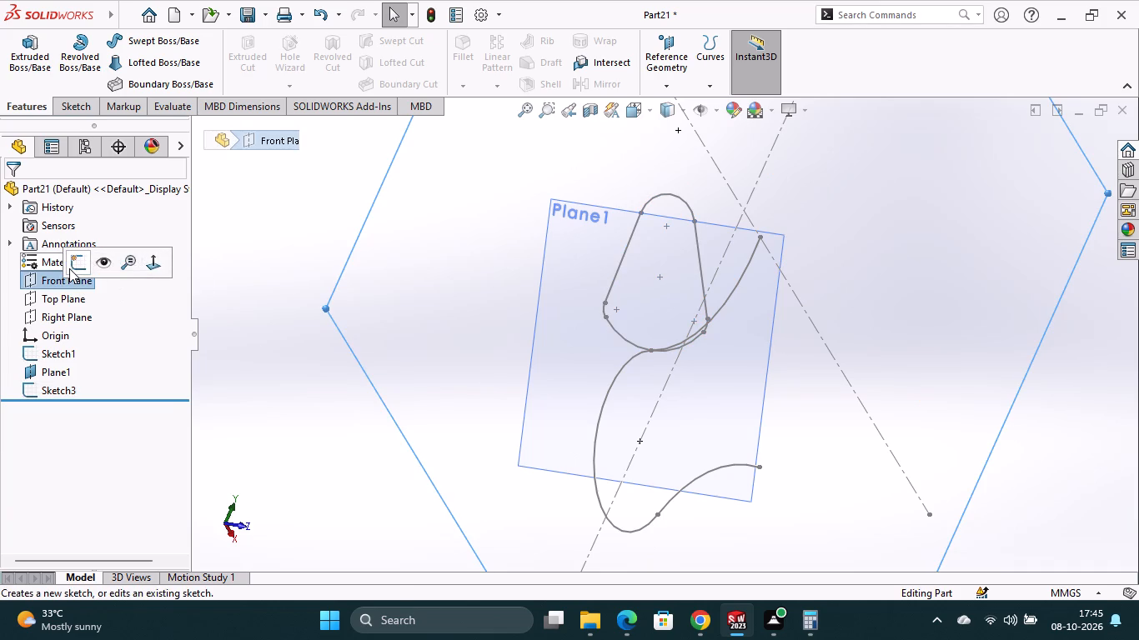
pyautogui.click(69, 268)
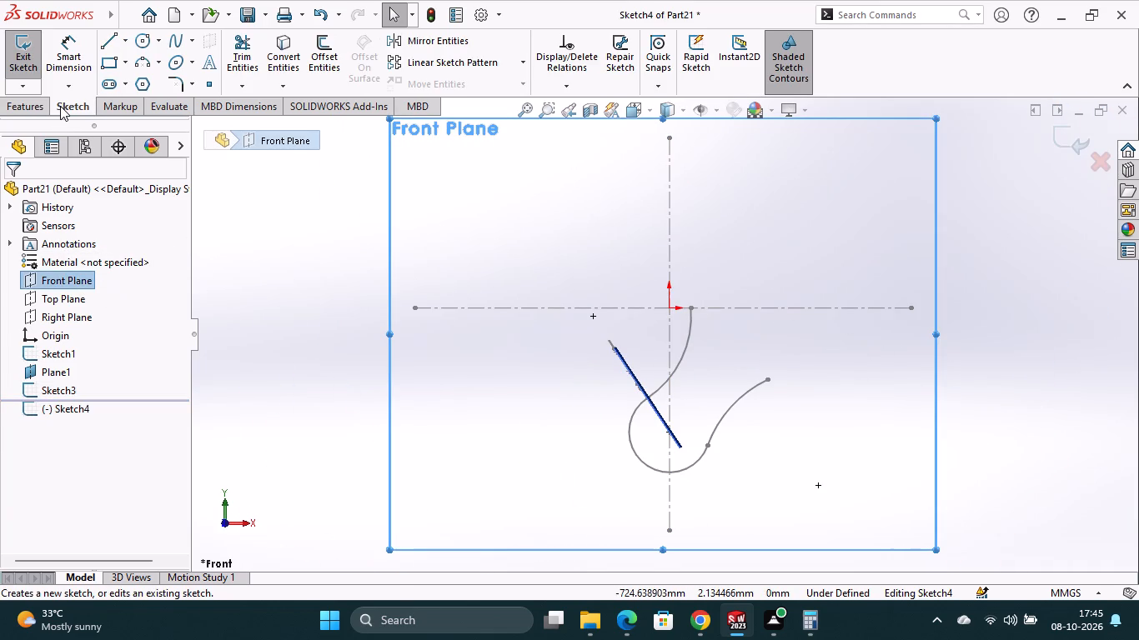
pyautogui.click(287, 66)
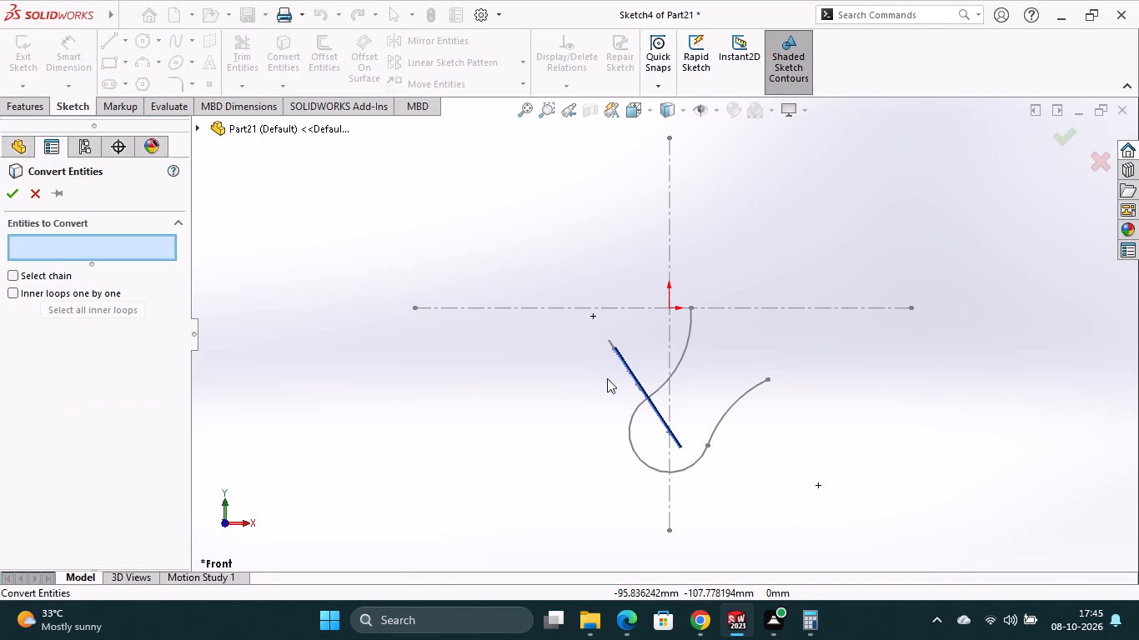
pyautogui.click(645, 461)
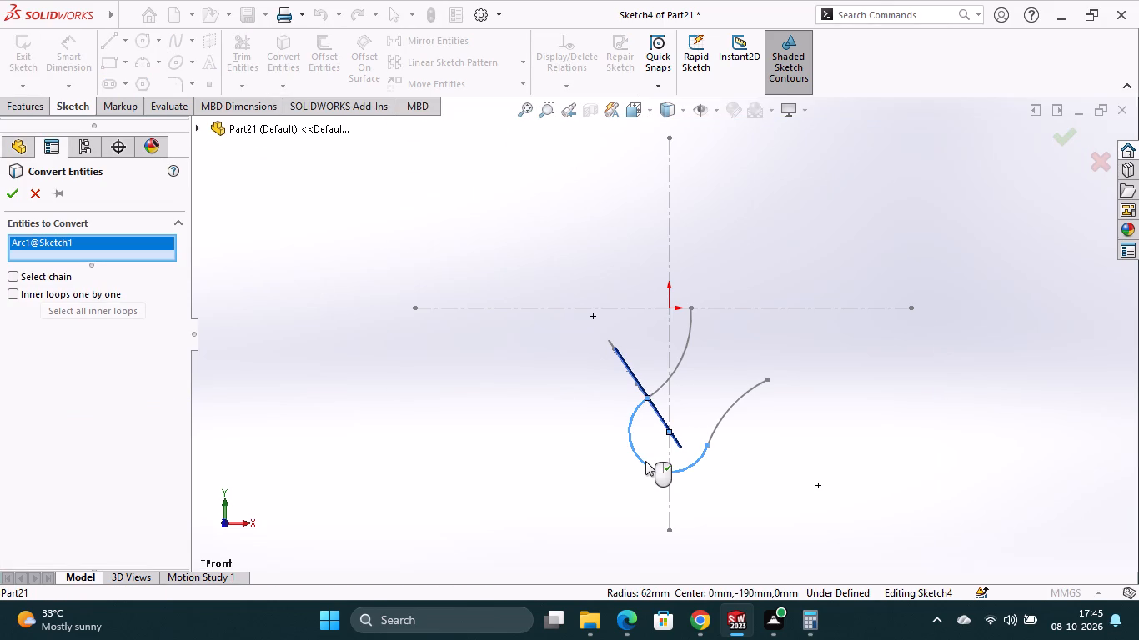
pyautogui.click(13, 197)
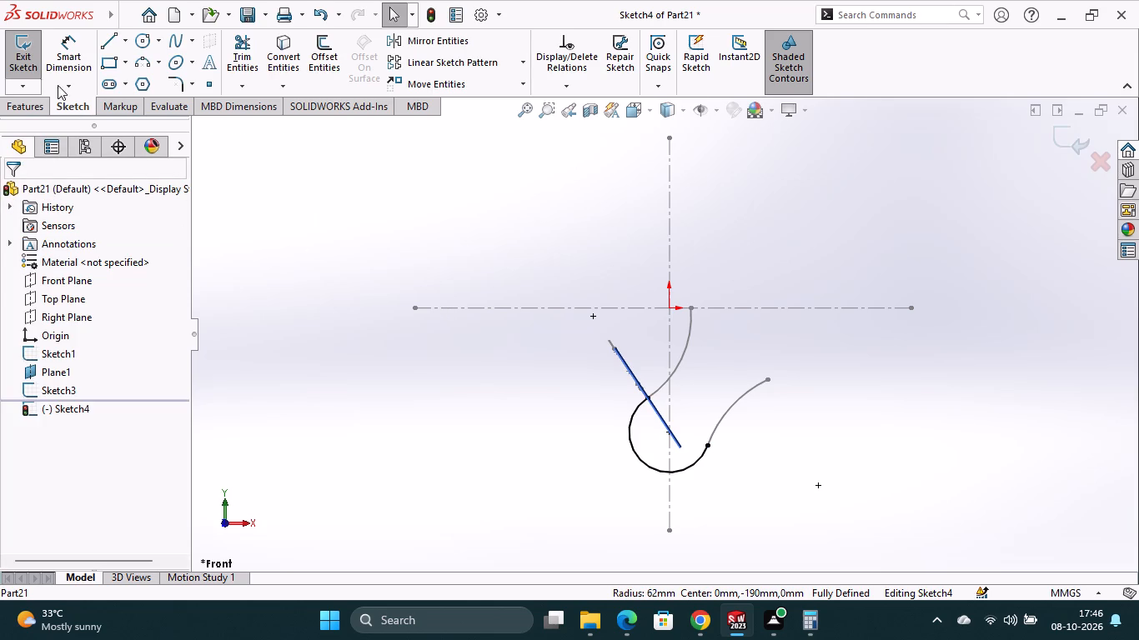
pyautogui.click(28, 62)
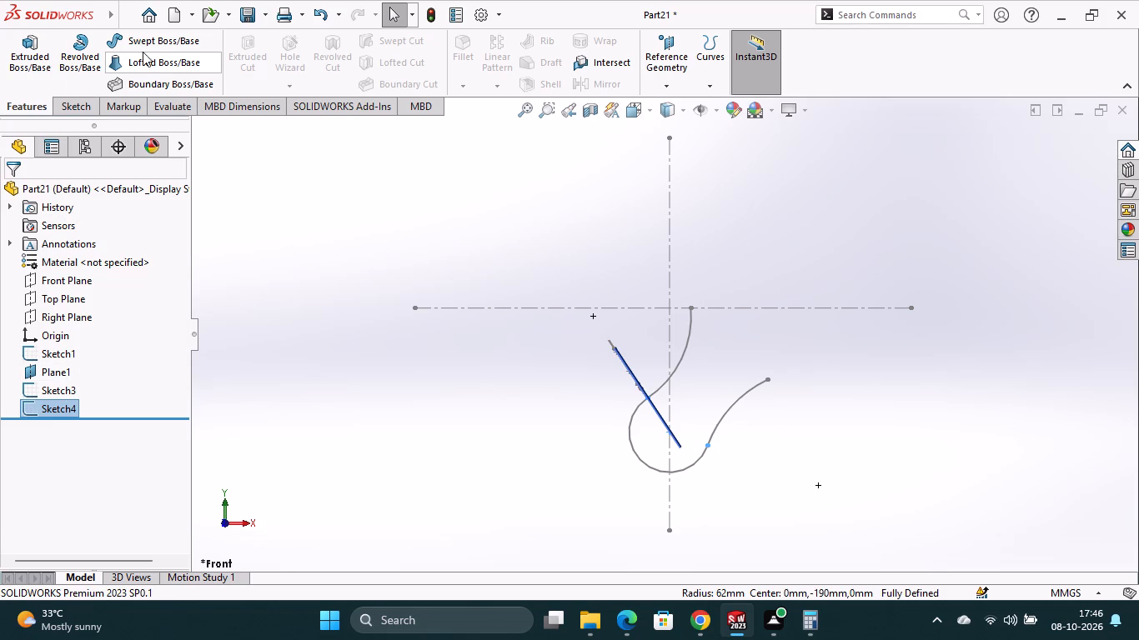
# Sweep the closed hook cross-section on Plane1 along the 62 mm radius arc path to create the solid hook bend.
pyautogui.click(164, 45)
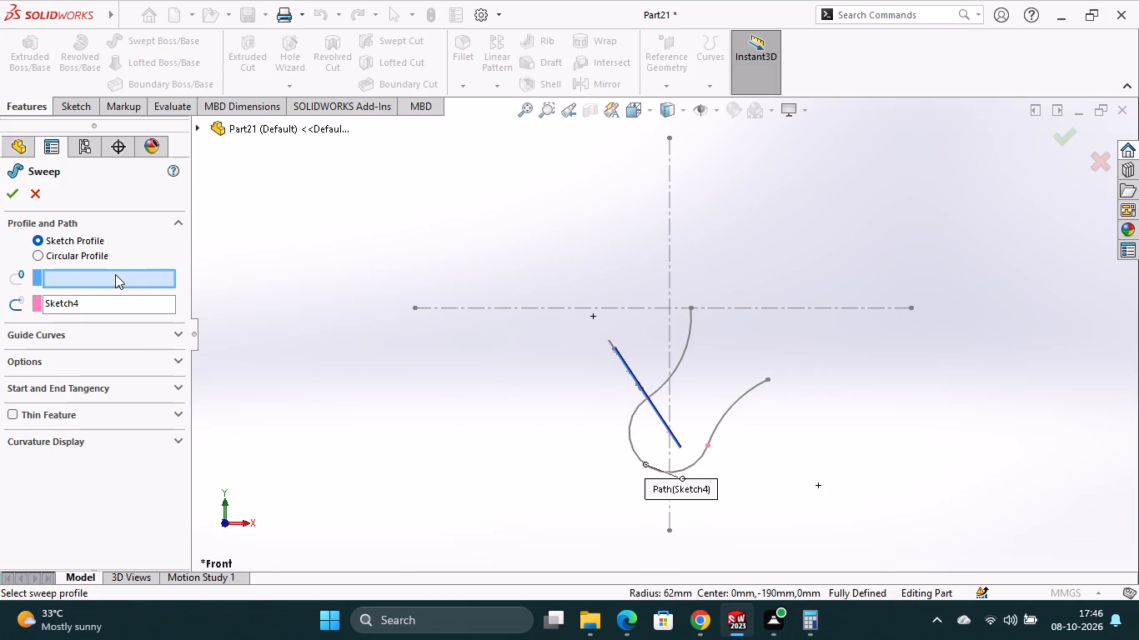
pyautogui.moveTo(512, 444); pyautogui.dragTo(578, 431, button='middle')
pyautogui.scroll(-1, 555, 436)
pyautogui.scroll(1, 578, 430)
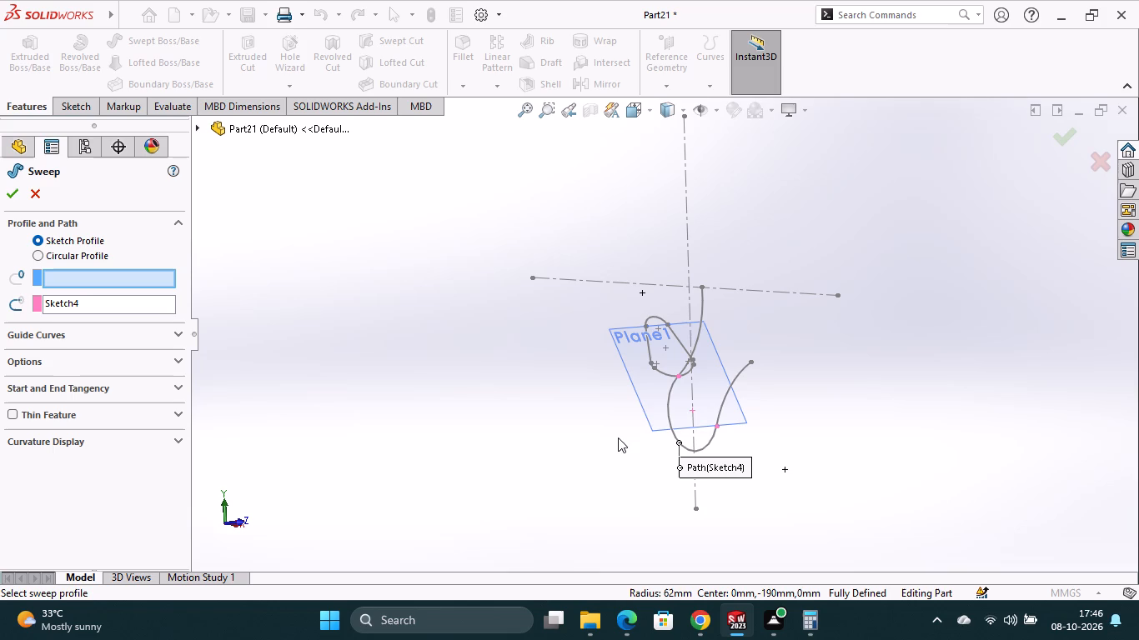
pyautogui.click(664, 372)
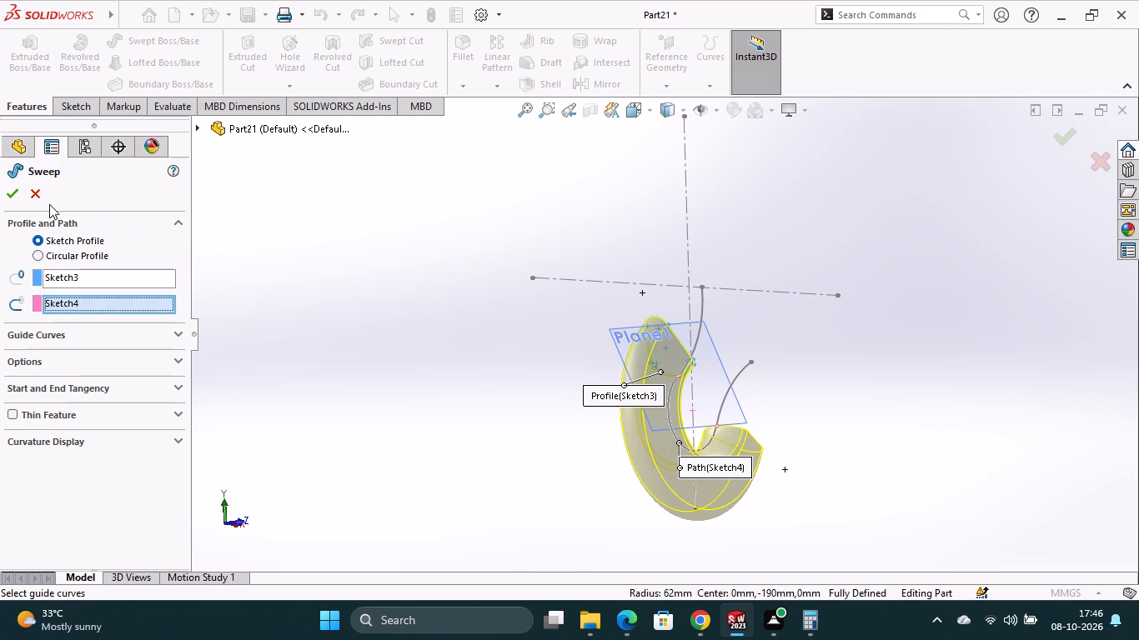
pyautogui.click(15, 196)
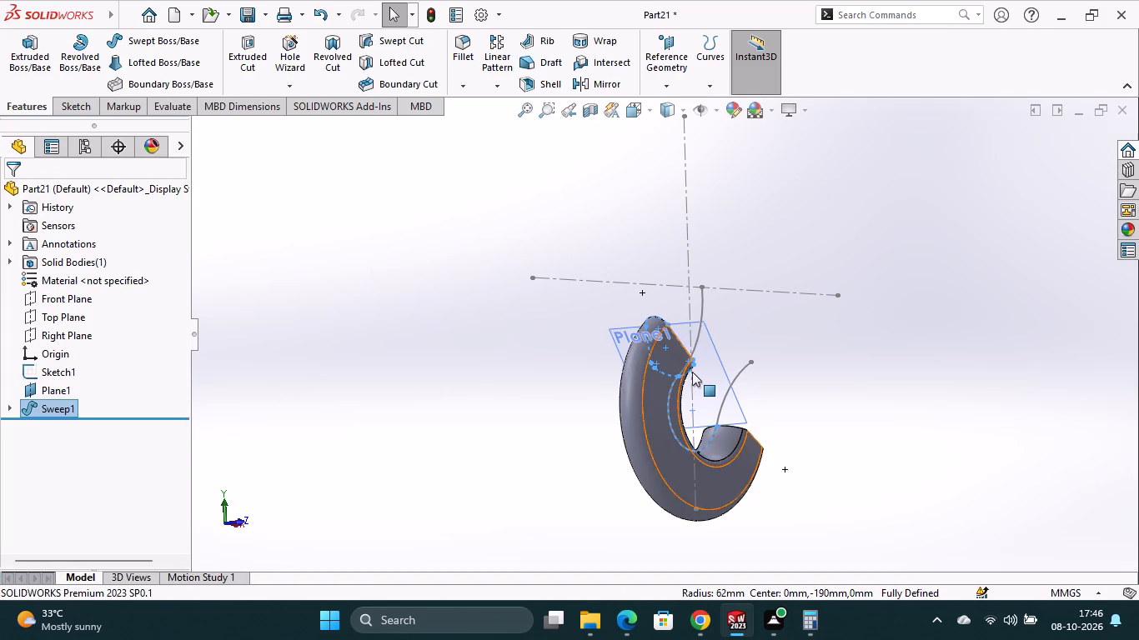
# Inspect the swept hook body, its end faces and the remaining path curves from several angles.
pyautogui.moveTo(762, 412); pyautogui.dragTo(707, 430, button='middle')
pyautogui.scroll(-1, 720, 419)
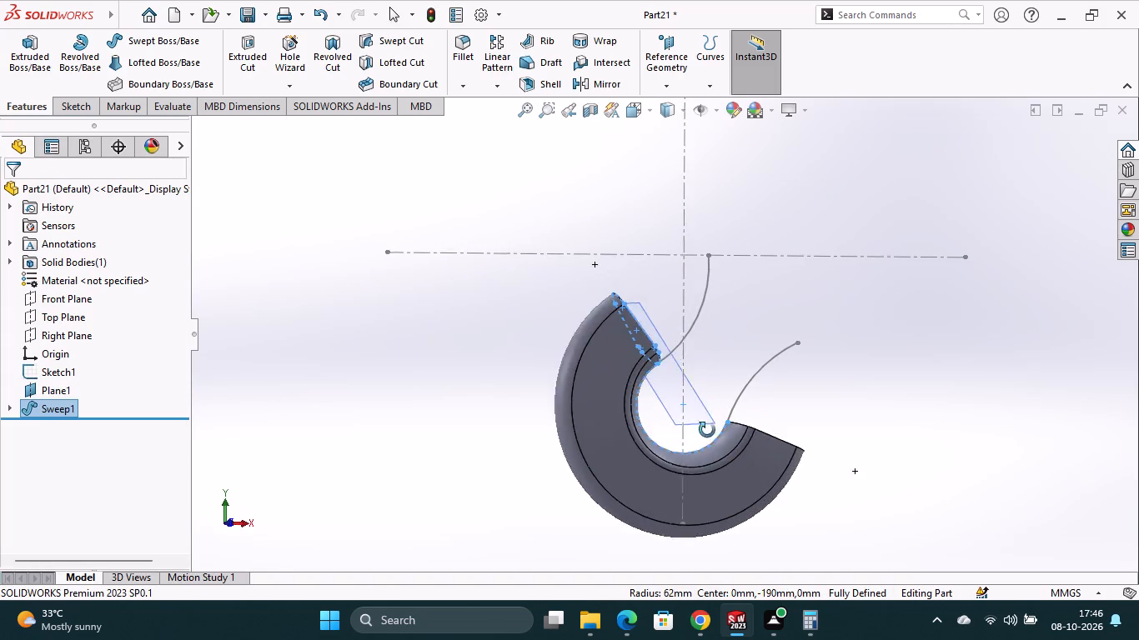
pyautogui.moveTo(707, 430); pyautogui.dragTo(657, 454, button='middle')
pyautogui.scroll(1, 800, 426)
pyautogui.scroll(-1, 772, 357)
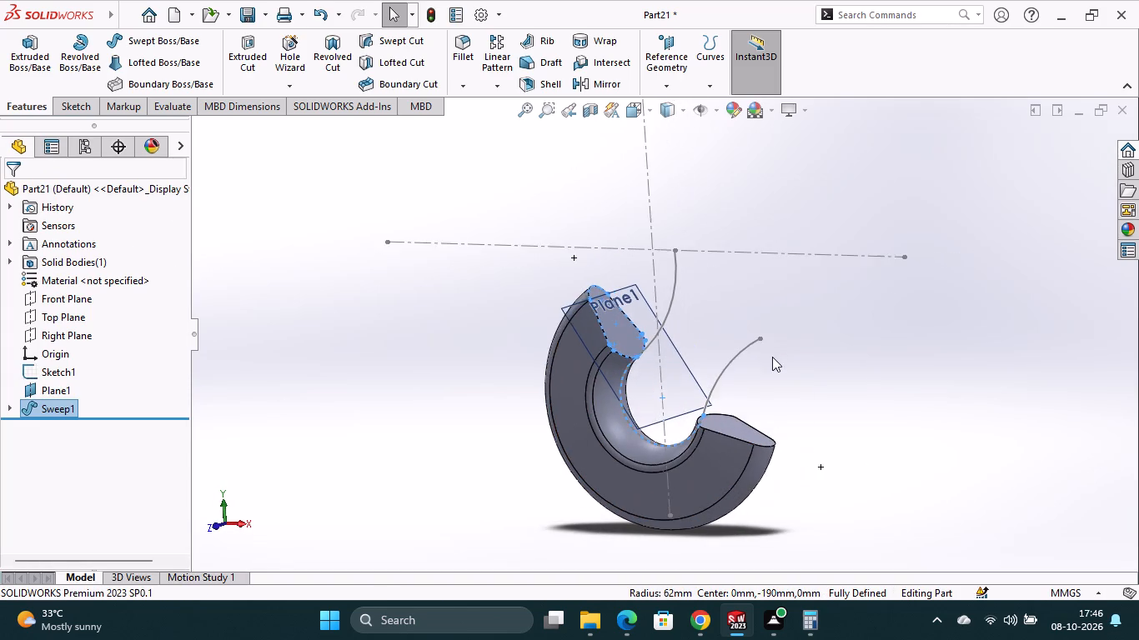
pyautogui.moveTo(772, 357); pyautogui.dragTo(745, 387, button='middle')
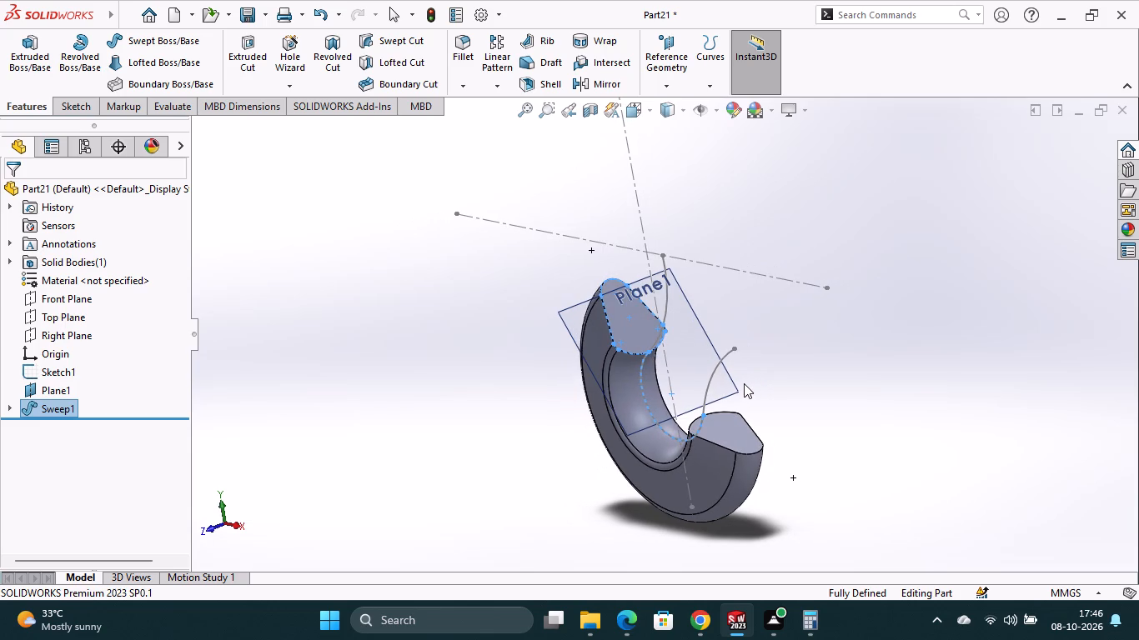
pyautogui.scroll(-1, 313, 385)
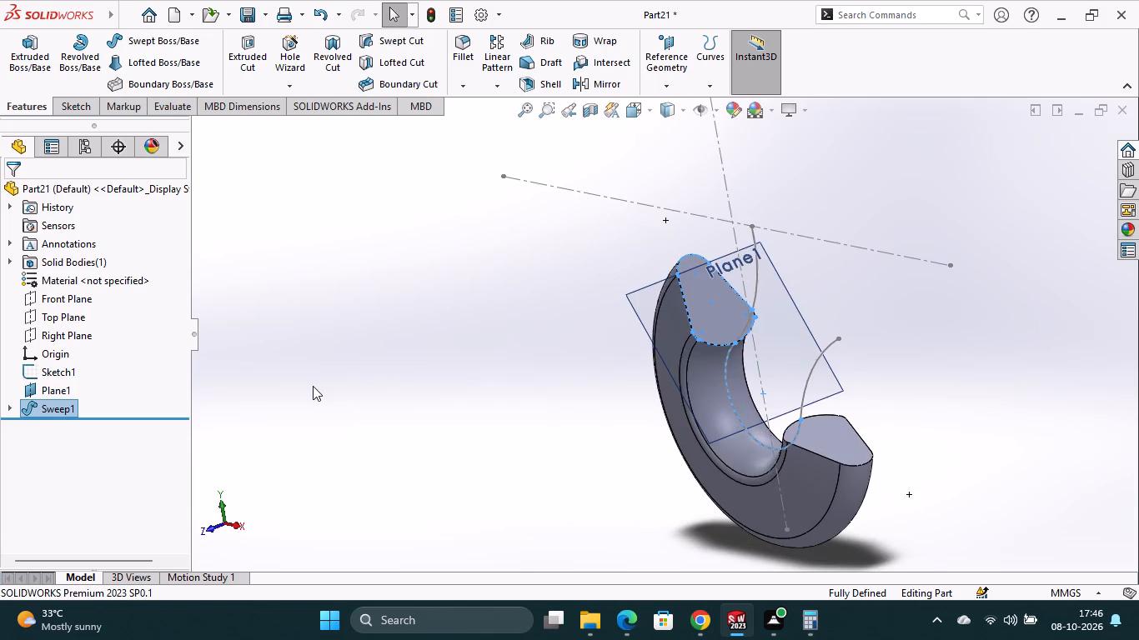
pyautogui.scroll(2, 313, 386)
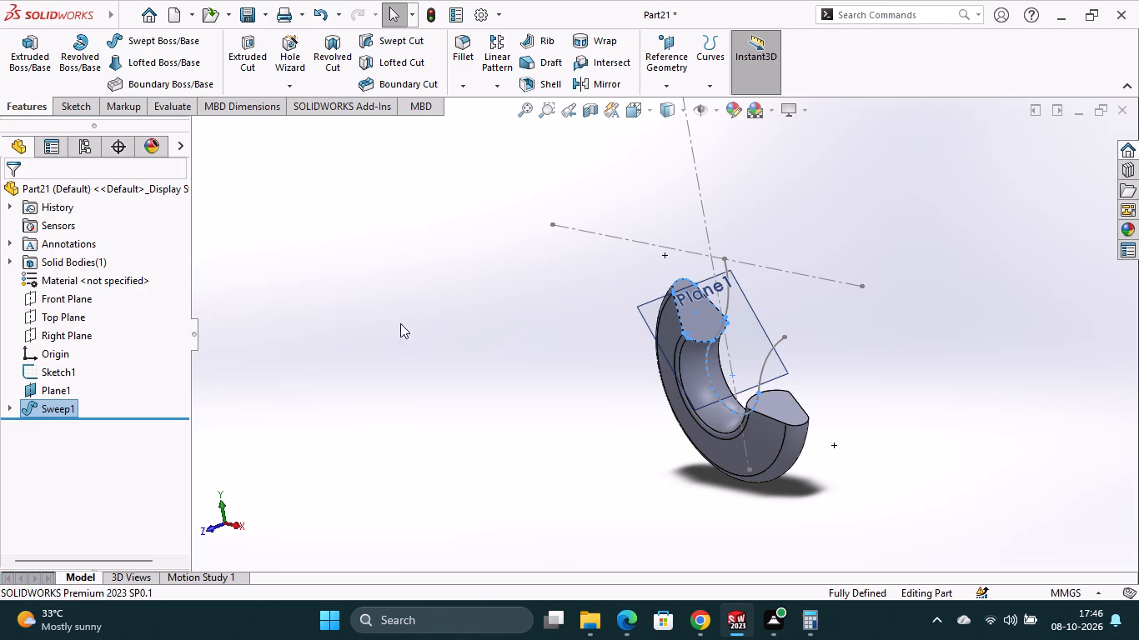
# Start a new sketch on the Top Plane.
pyautogui.click(73, 302)
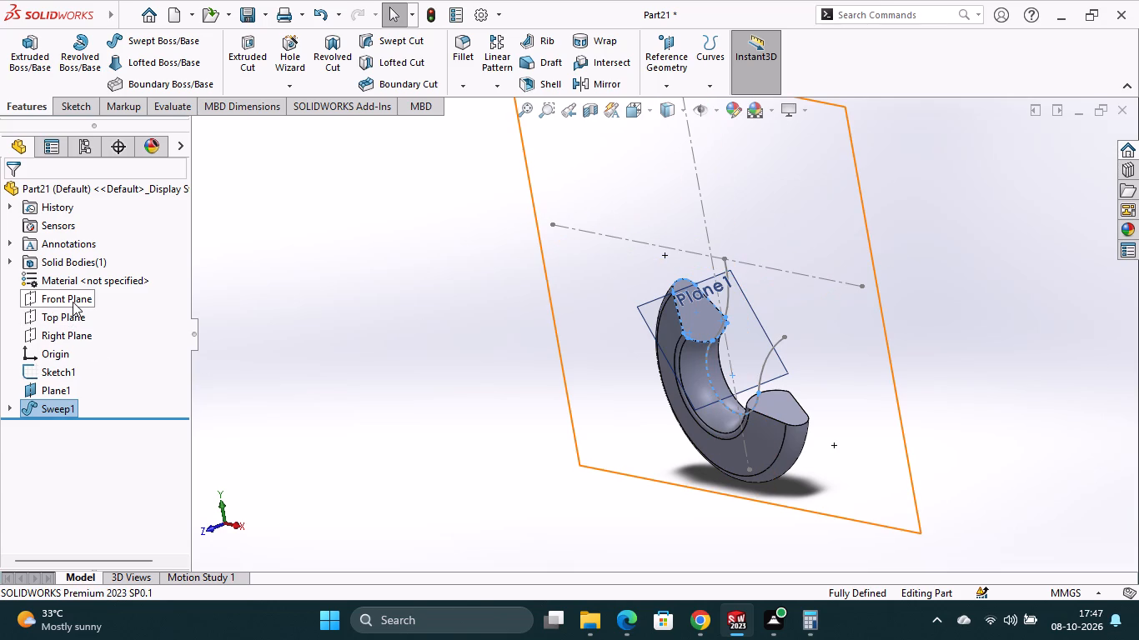
pyautogui.click(79, 315)
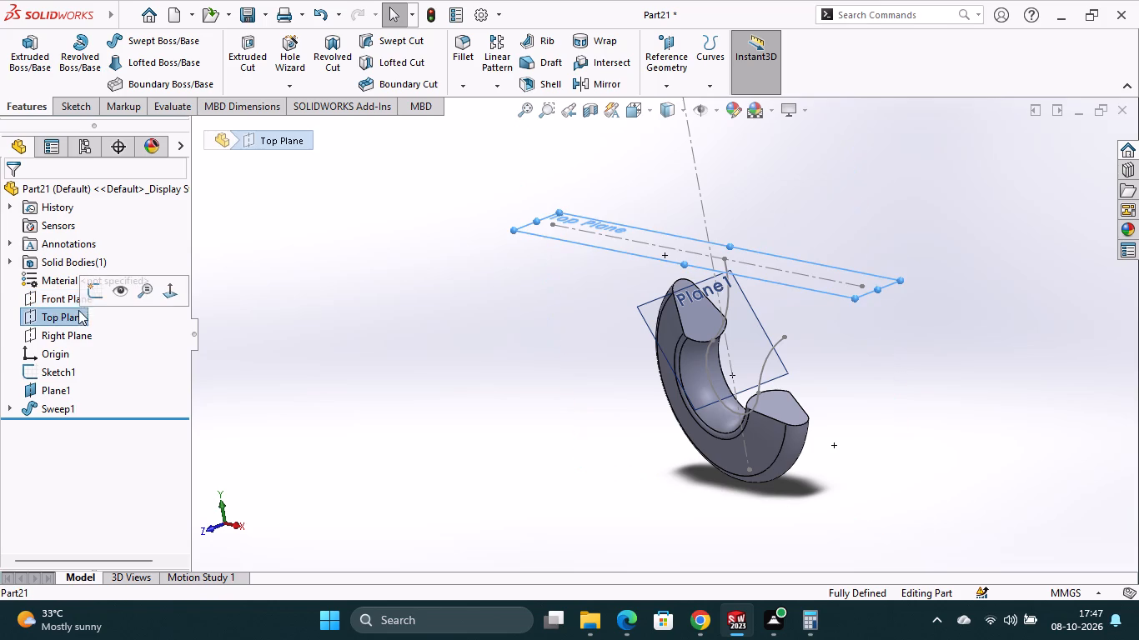
pyautogui.click(91, 296)
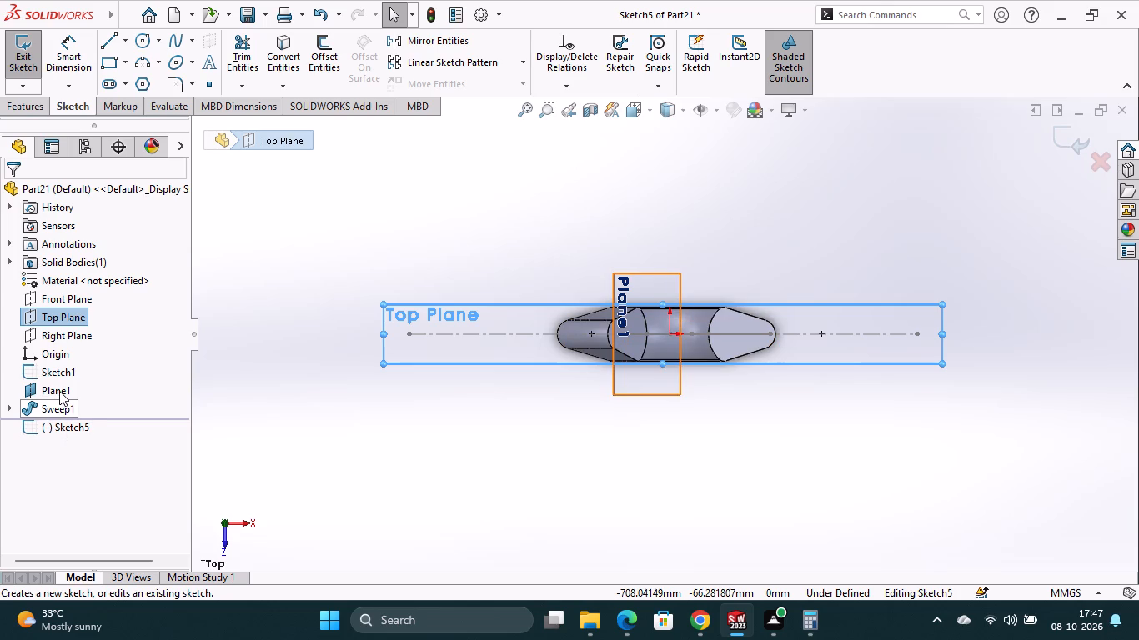
# Hide Plane1 from the model view.
pyautogui.rightClick(59, 391)
pyautogui.click(98, 352)
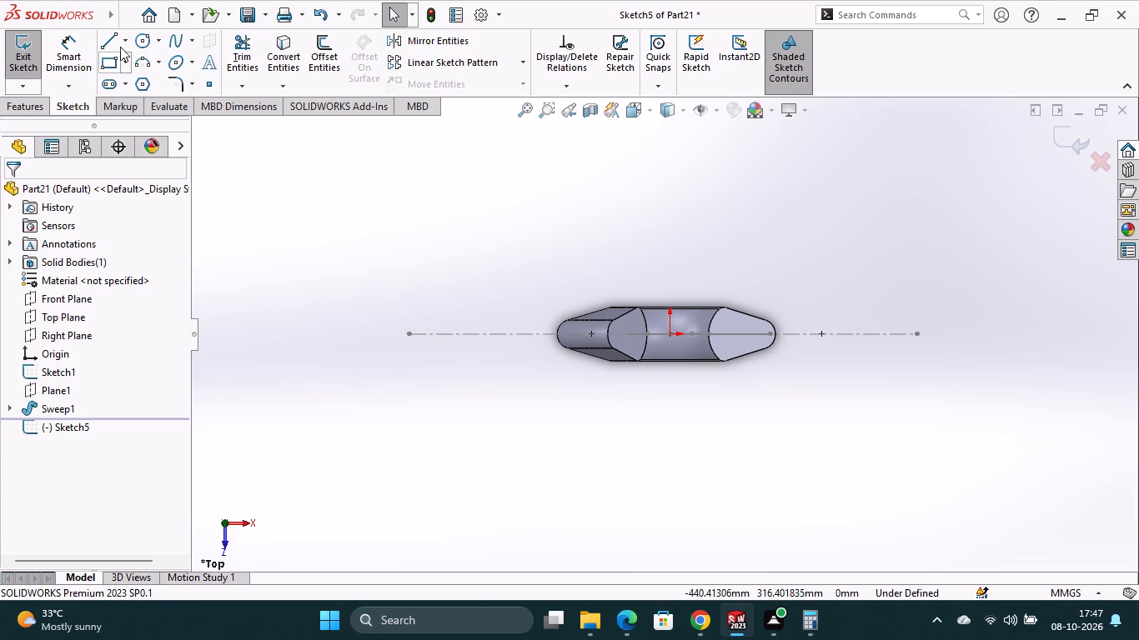
# Sketch a circle of about 40 mm radius centred on the origin.
pyautogui.click(146, 43)
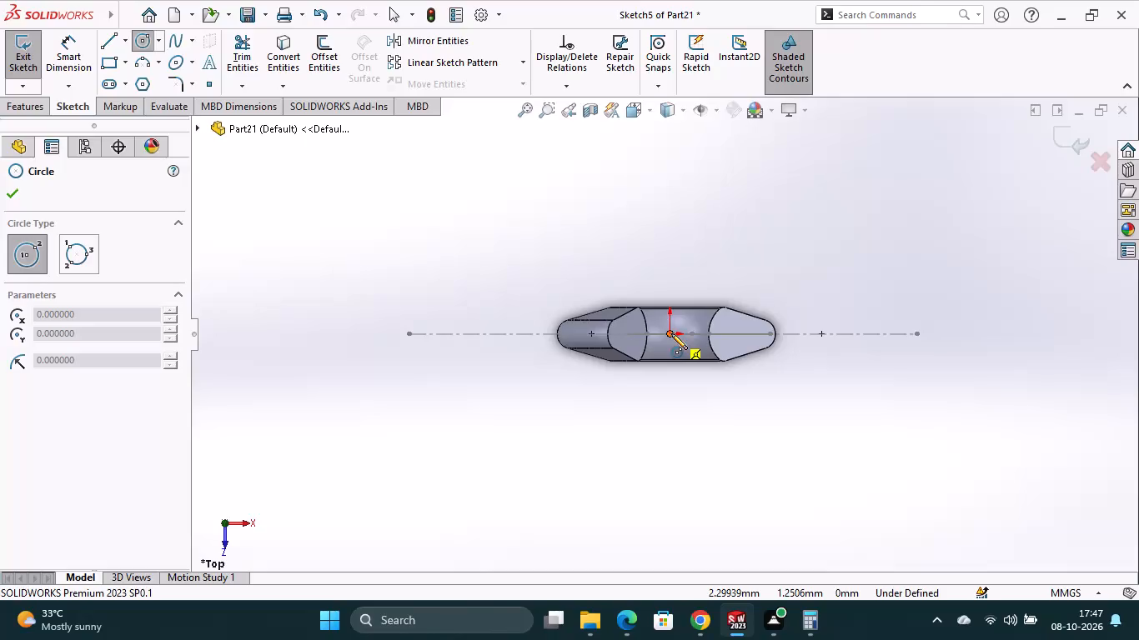
pyautogui.click(671, 333)
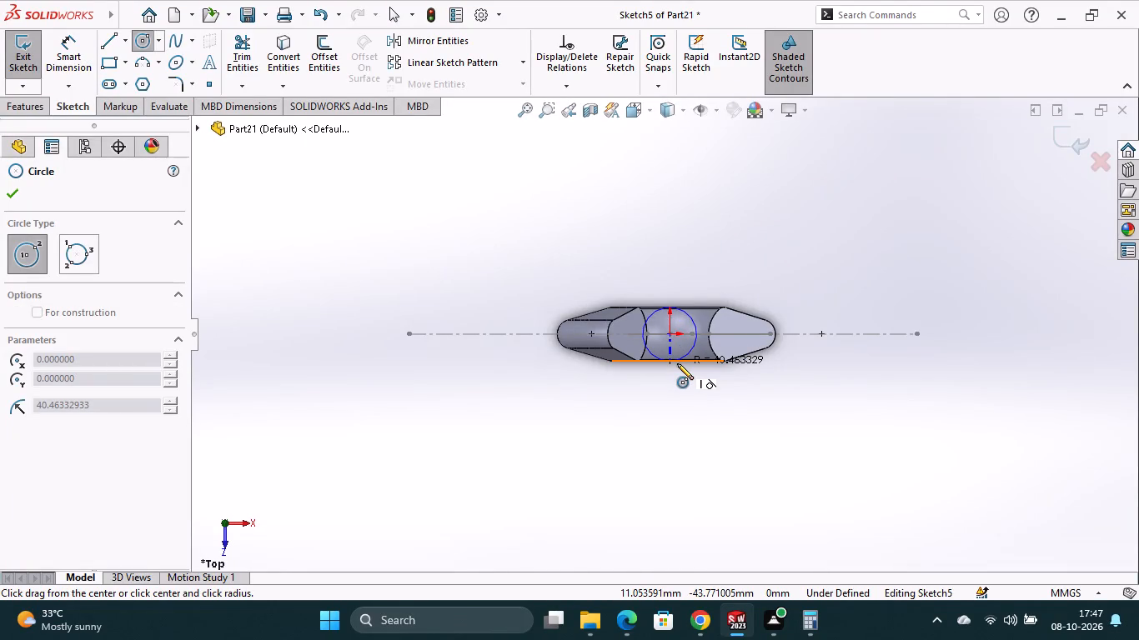
pyautogui.click(677, 363)
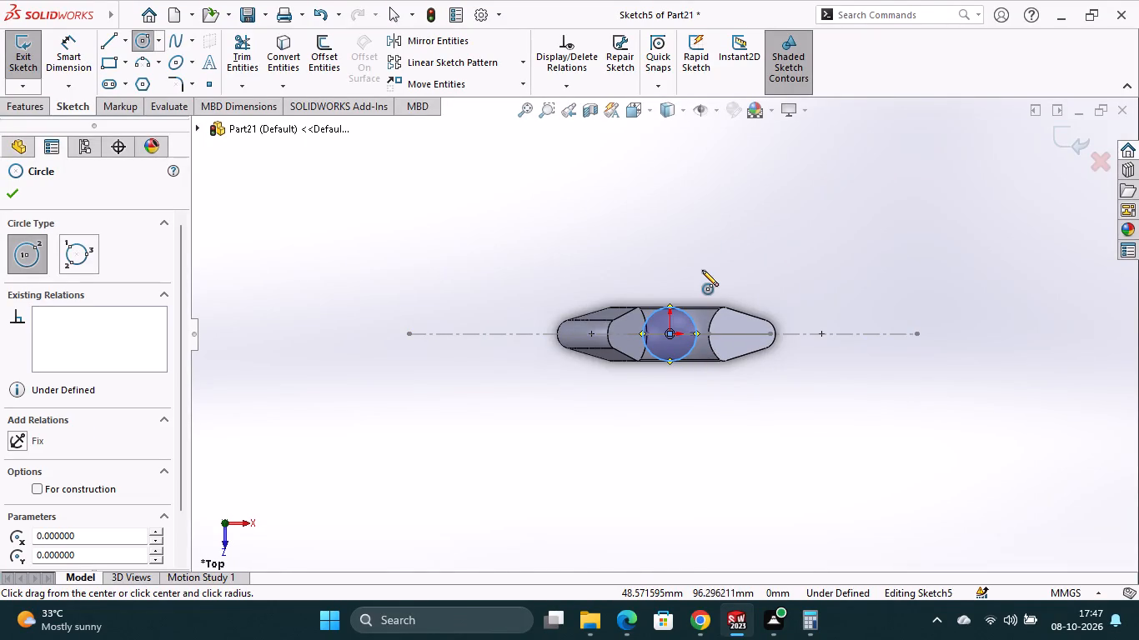
pyautogui.moveTo(702, 270); pyautogui.dragTo(705, 355, button='middle')
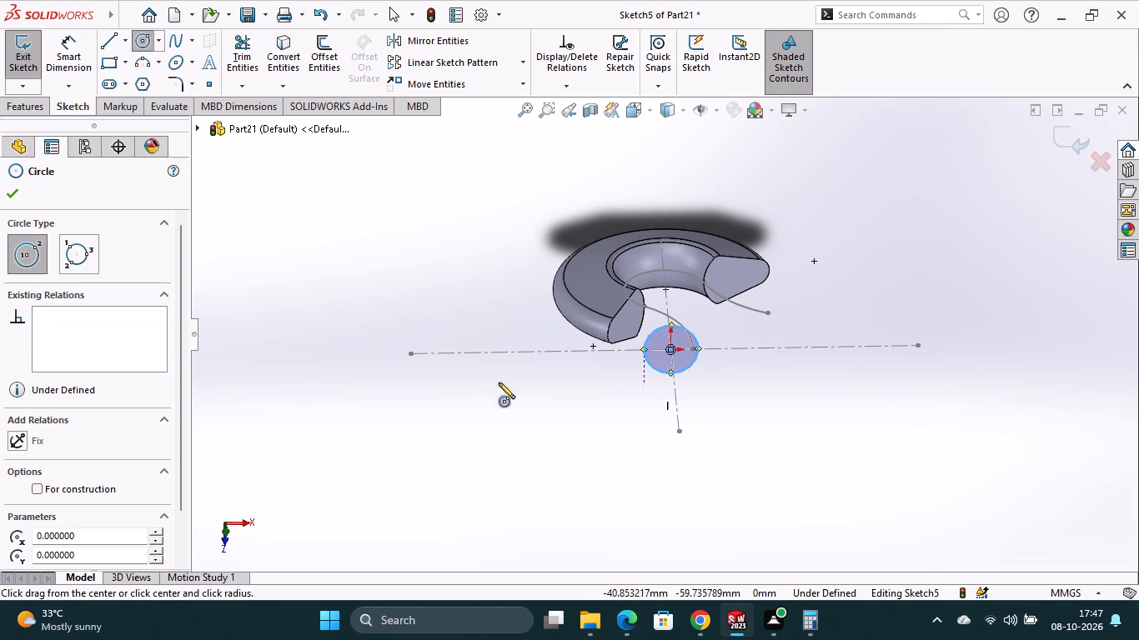
pyautogui.press('Escape')
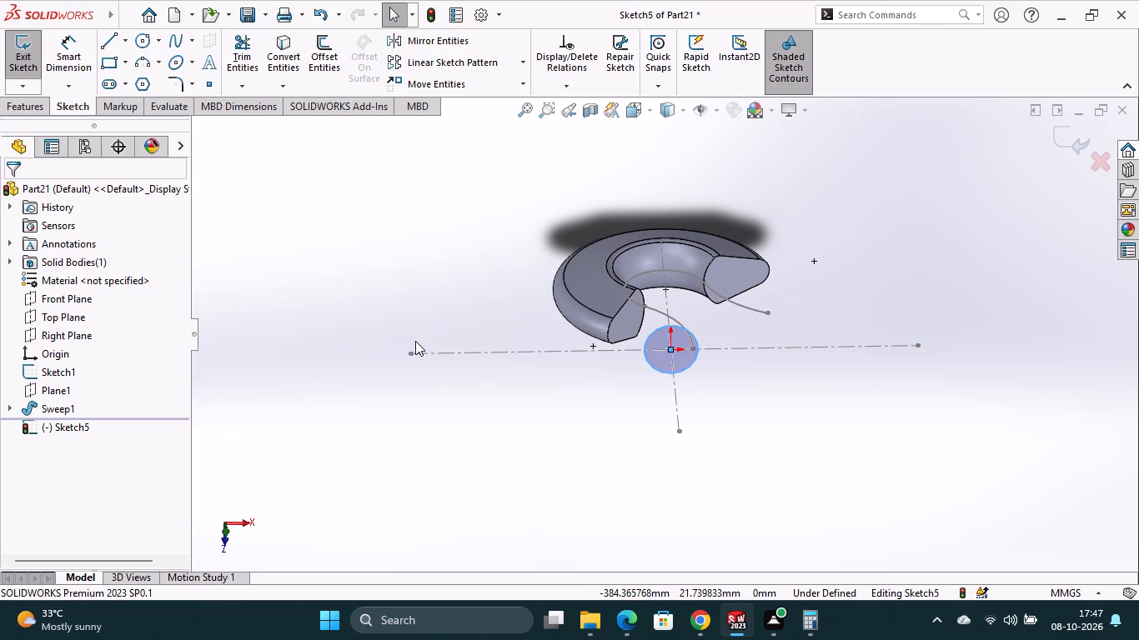
pyautogui.press('Escape')
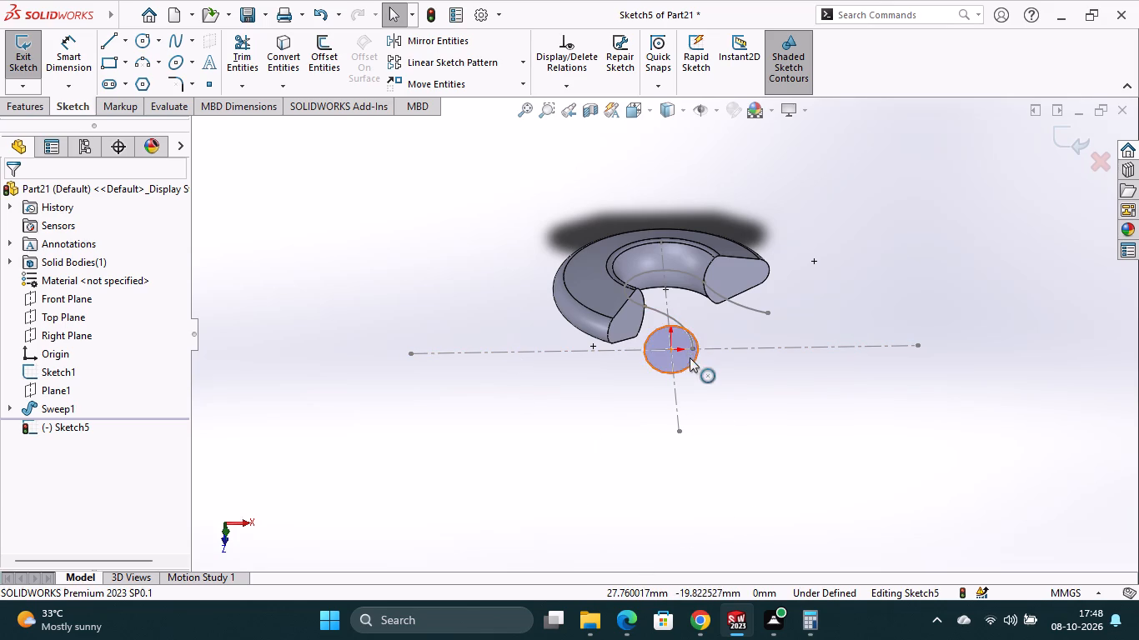
# Dimension the circle's diameter as 65 mm and exit the sketch.
pyautogui.scroll(-7, 680, 340)
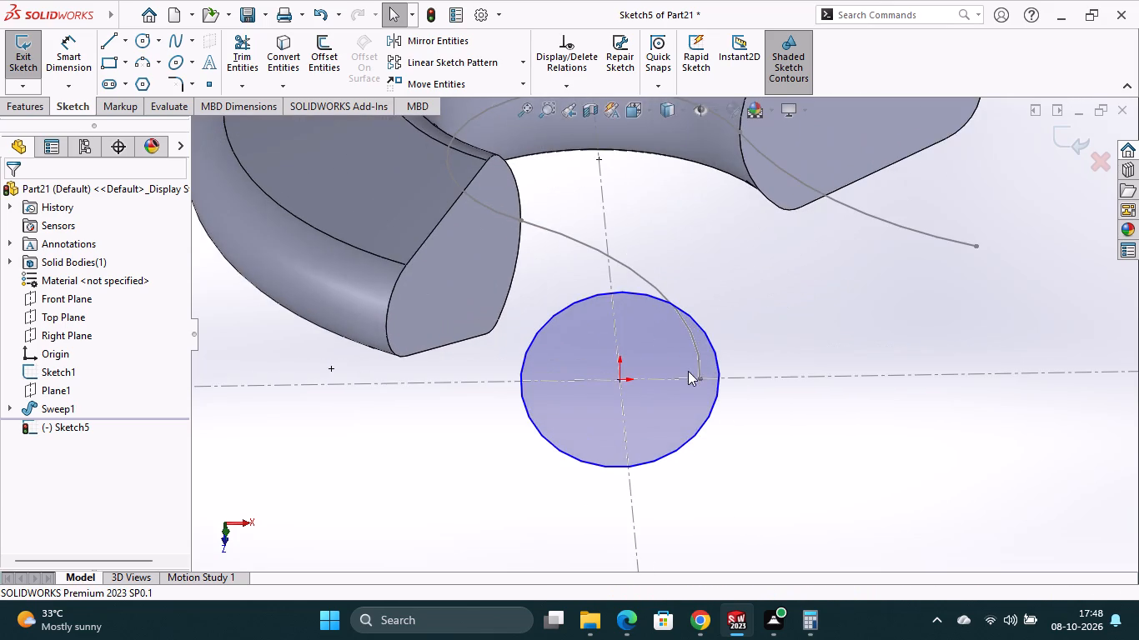
pyautogui.scroll(4, 700, 374)
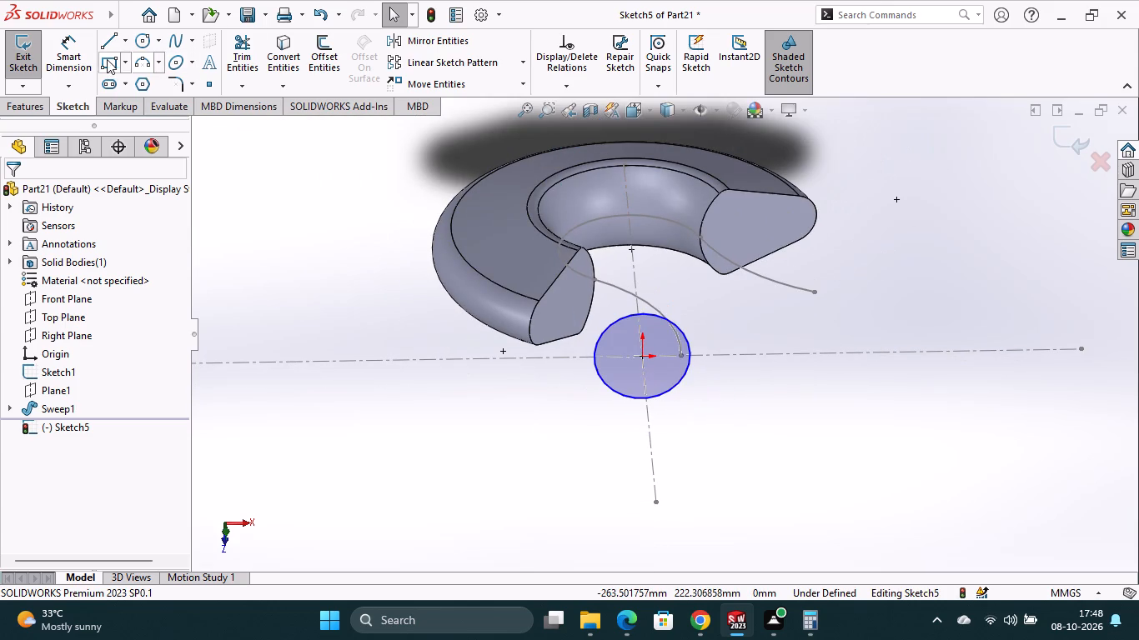
pyautogui.click(68, 56)
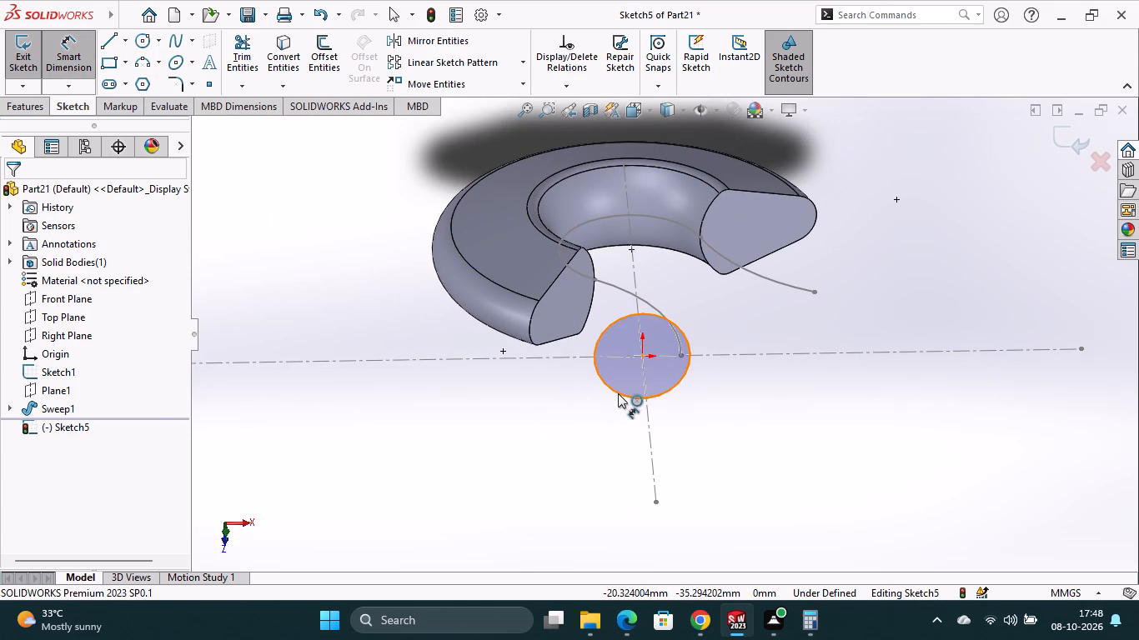
pyautogui.click(618, 393)
pyautogui.click(620, 372)
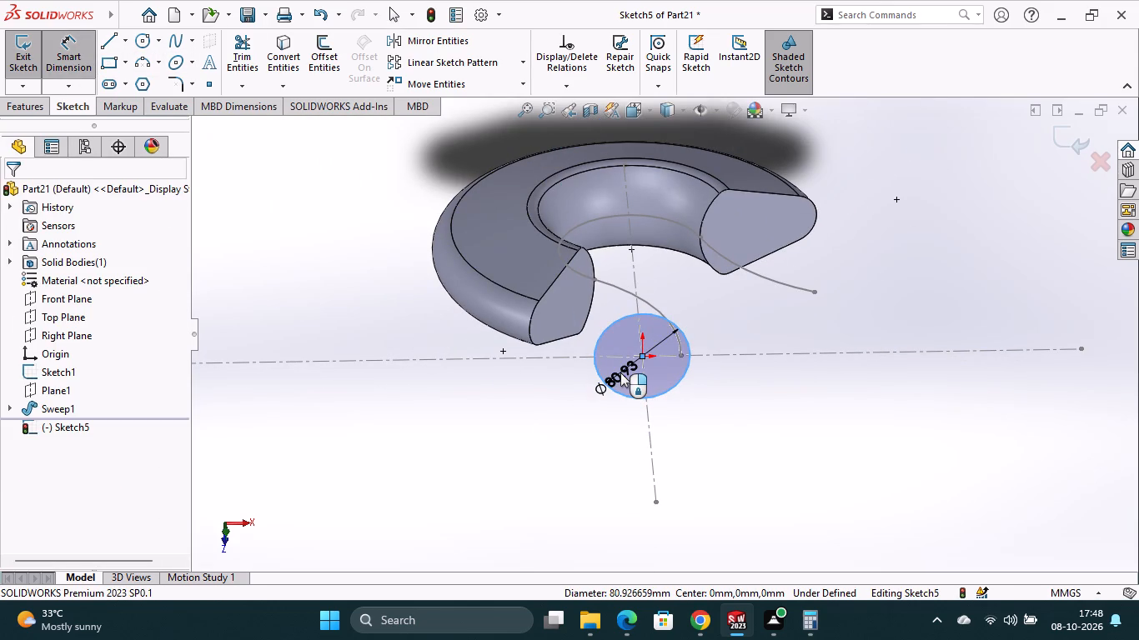
pyautogui.write('65')
pyautogui.press('Return')
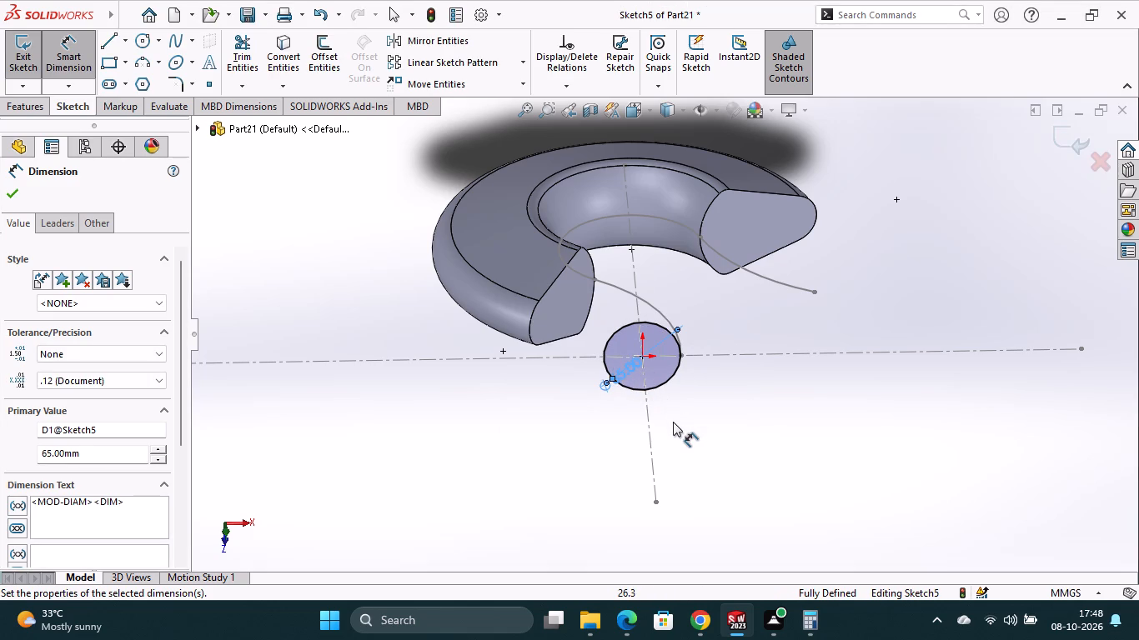
pyautogui.scroll(-1, 673, 422)
pyautogui.moveTo(673, 422); pyautogui.dragTo(672, 417, button='middle')
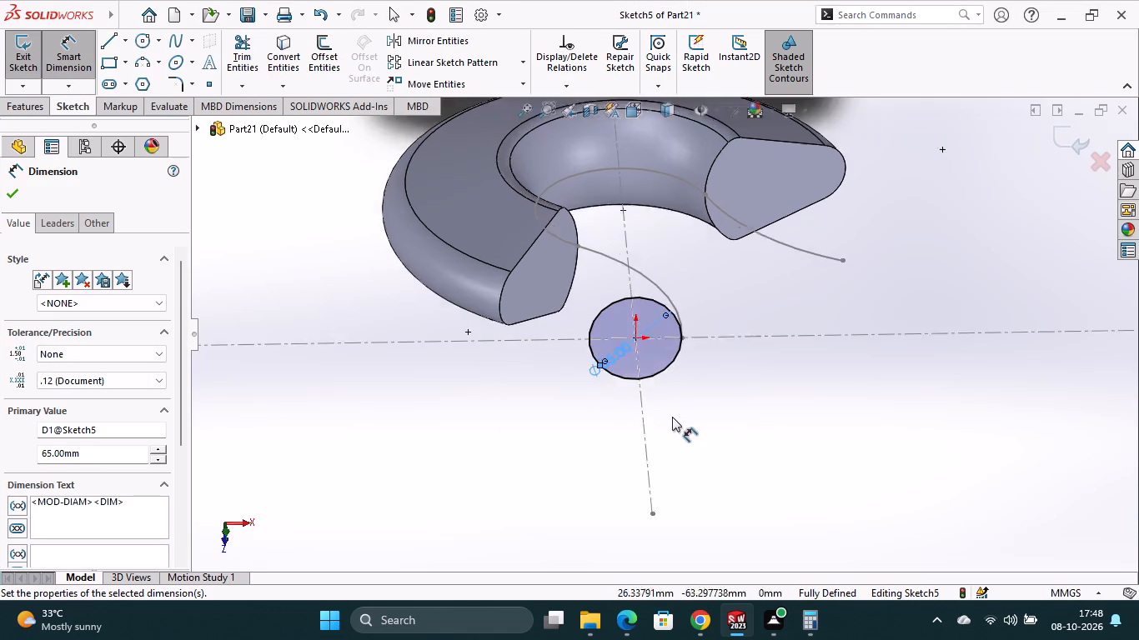
pyautogui.moveTo(672, 417); pyautogui.dragTo(664, 168, button='middle')
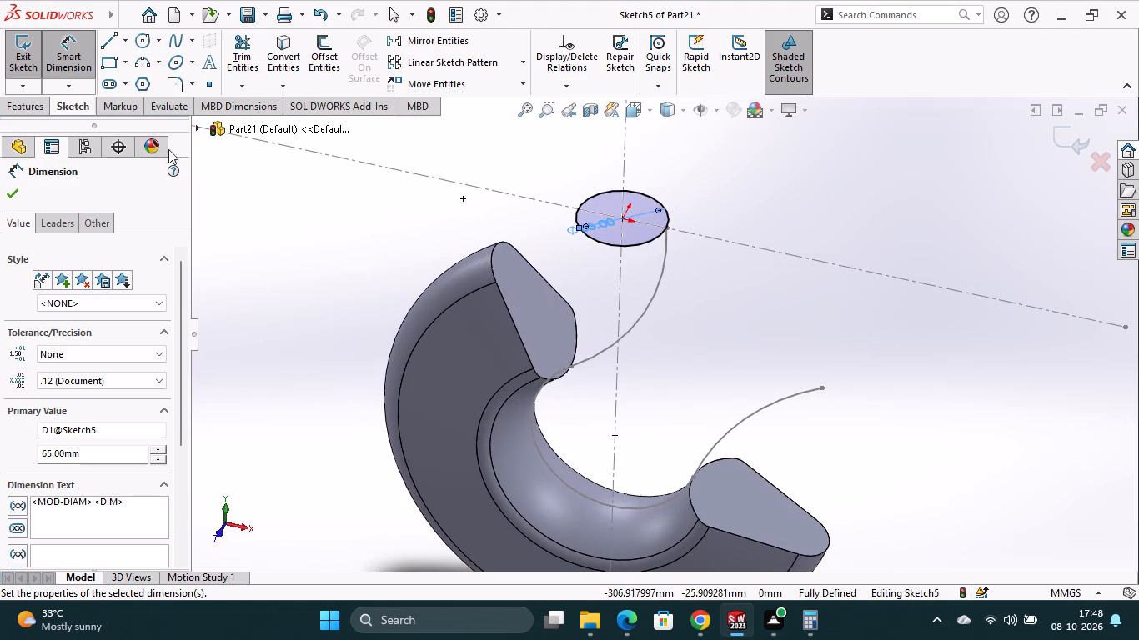
pyautogui.click(28, 61)
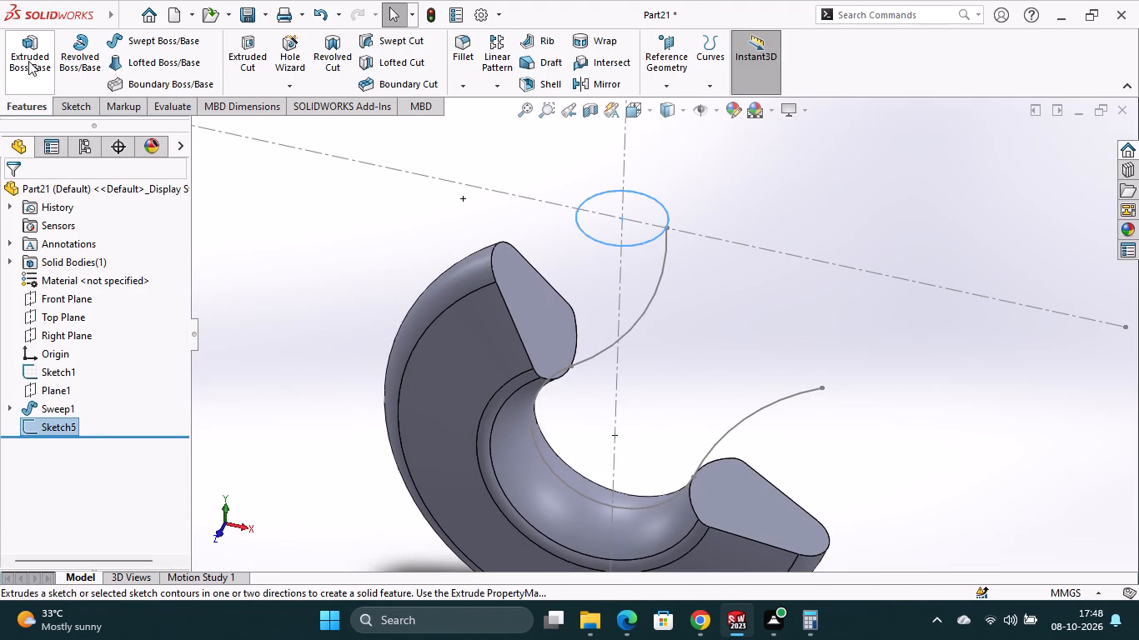
# Set up a loft from the 65 mm circle to the hook bend's upper end face, using the hook path sketch Sketch1 as guide curve.
pyautogui.click(133, 66)
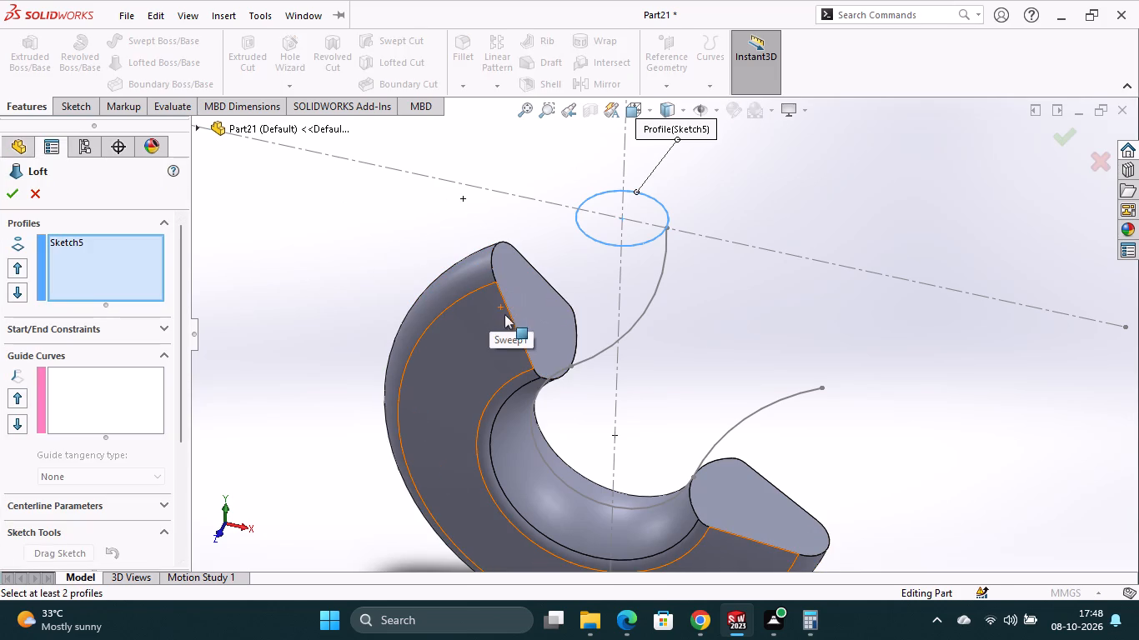
pyautogui.click(537, 300)
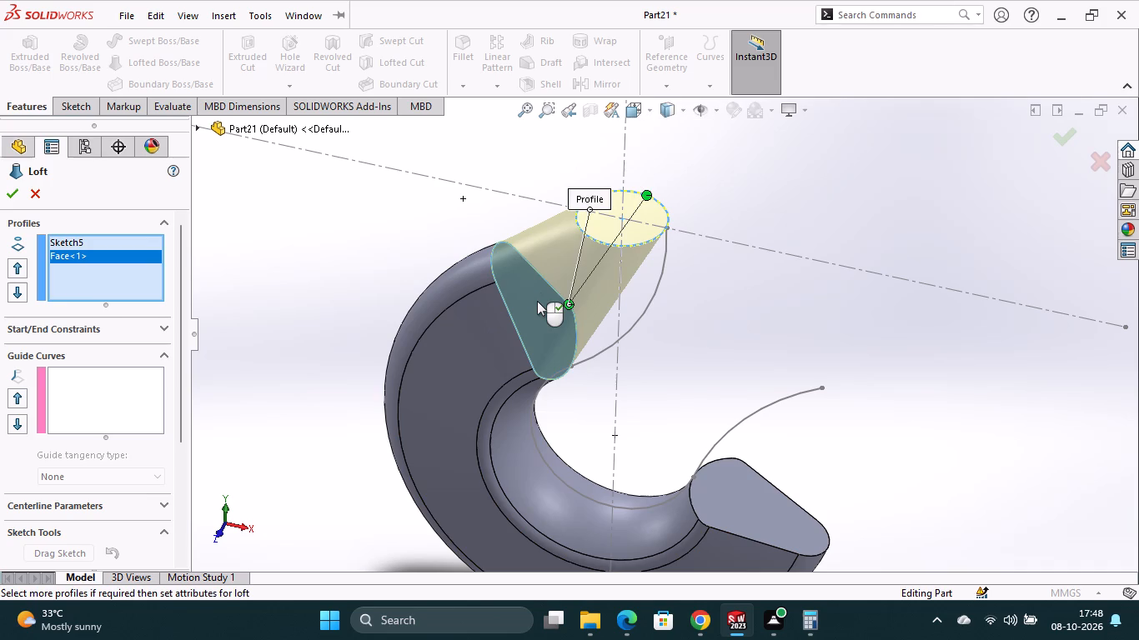
pyautogui.click(132, 404)
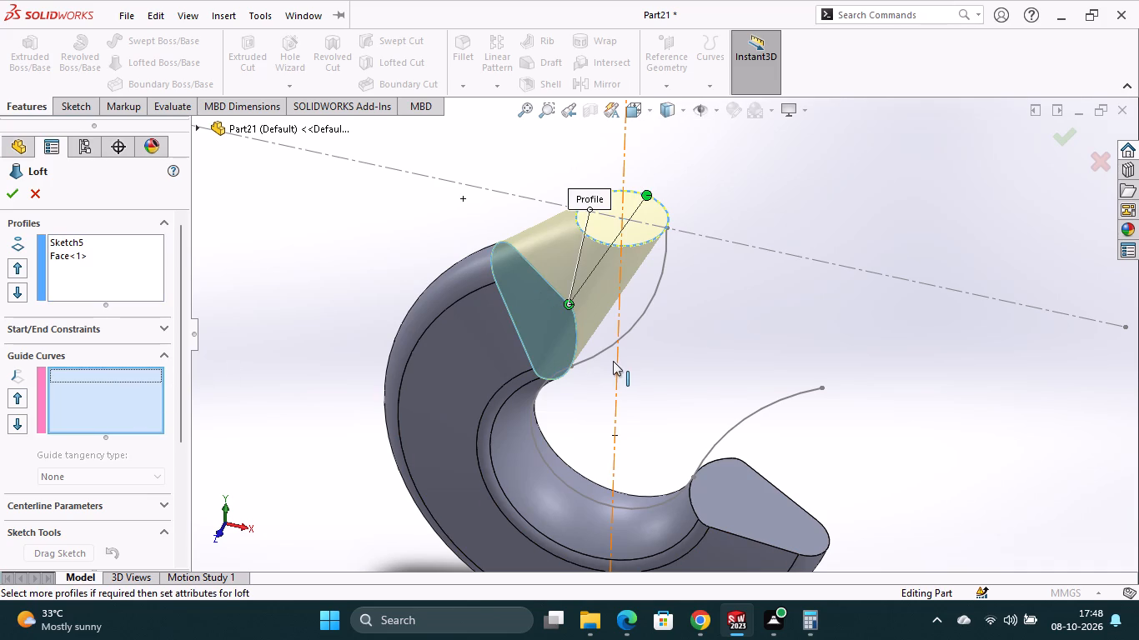
pyautogui.click(645, 317)
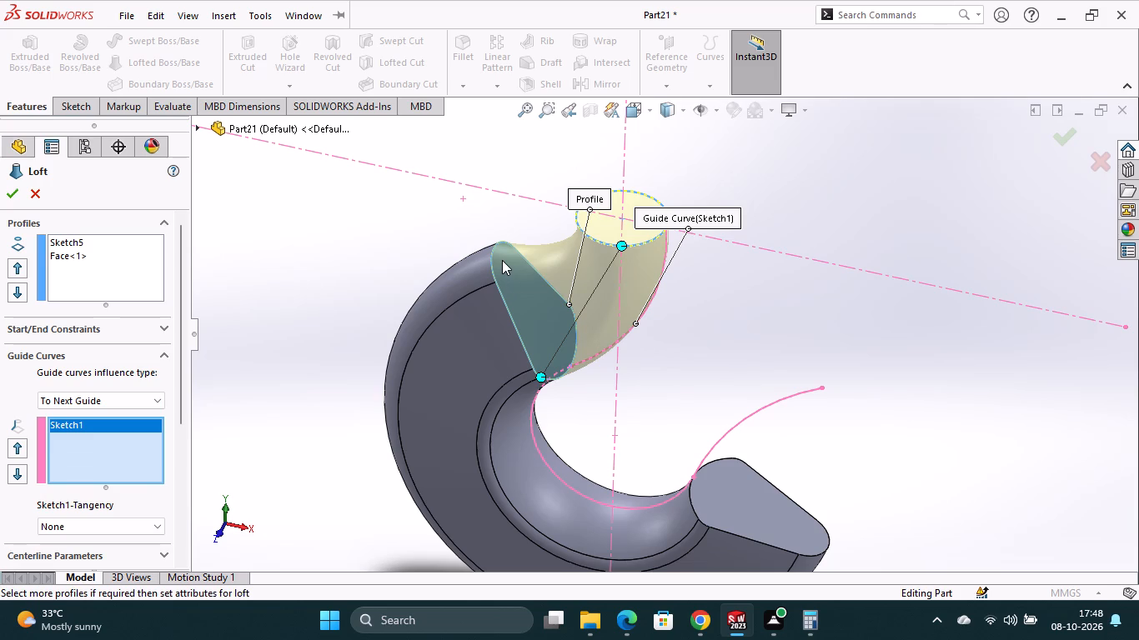
# Set the loft's end constraint to Normal To Profile at the hook bend's face and complete the loft.
pyautogui.scroll(-2, 495, 249)
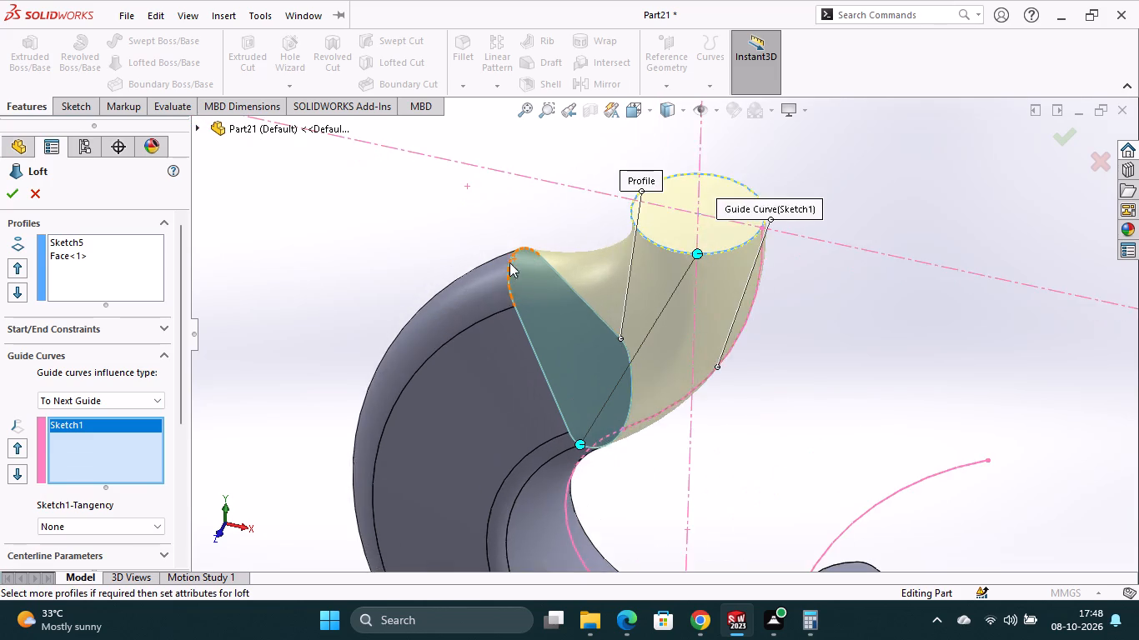
pyautogui.scroll(-8, 513, 266)
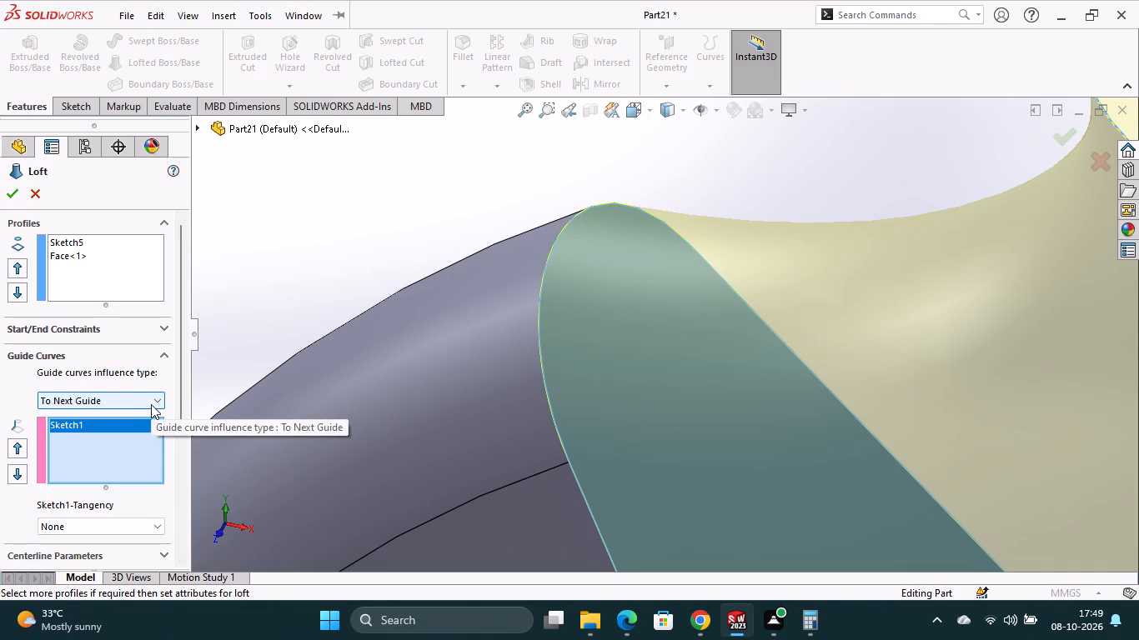
pyautogui.scroll(-1, 142, 472)
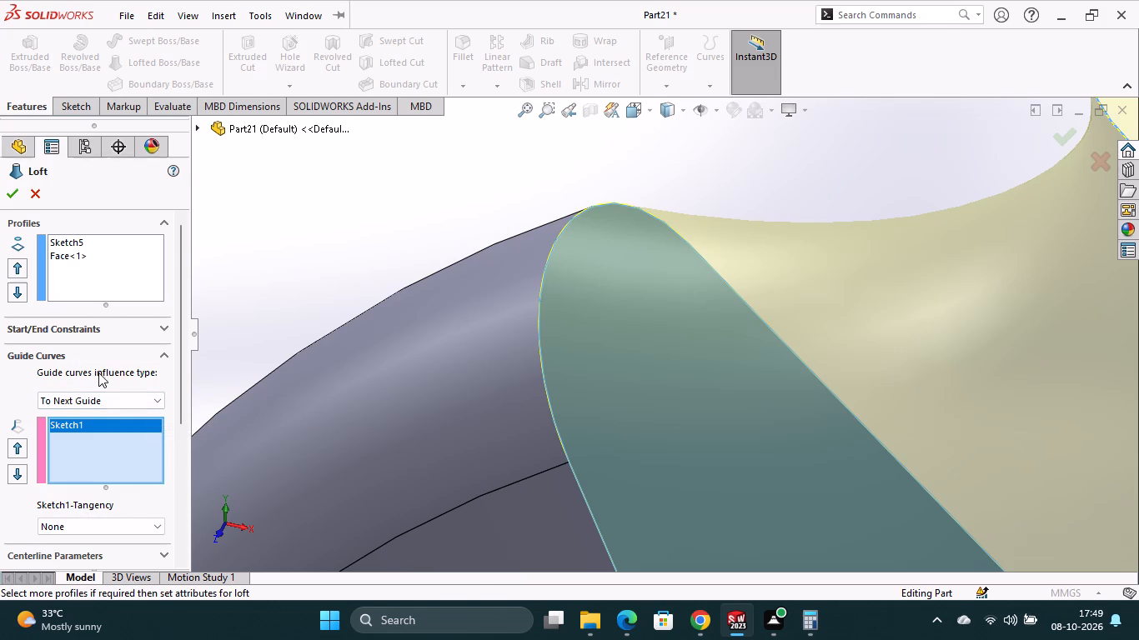
pyautogui.click(163, 328)
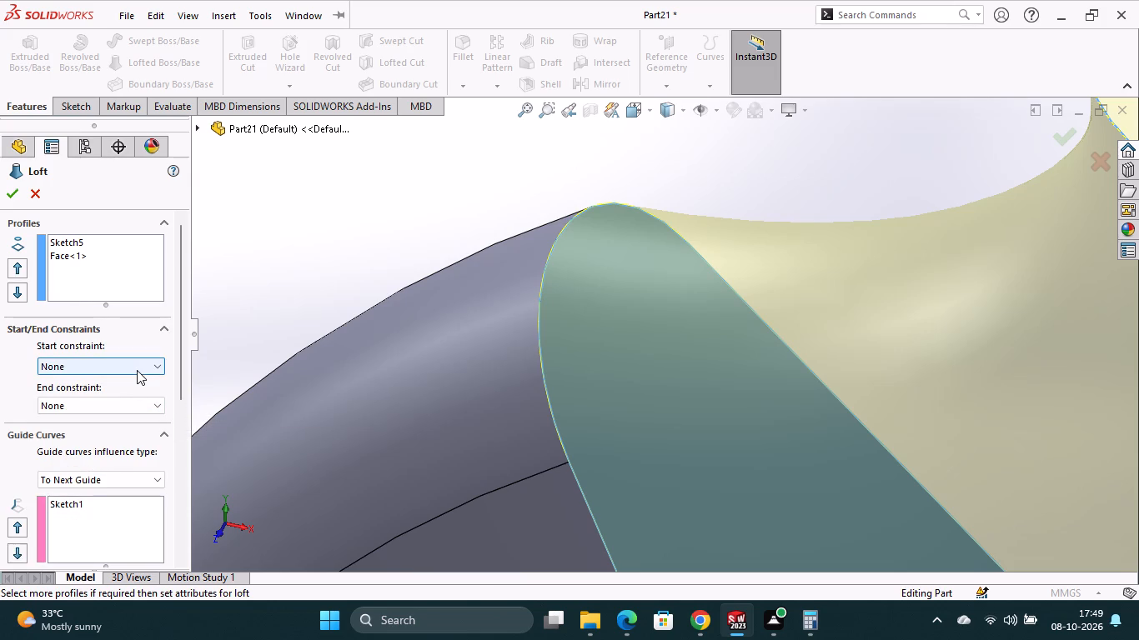
pyautogui.click(158, 408)
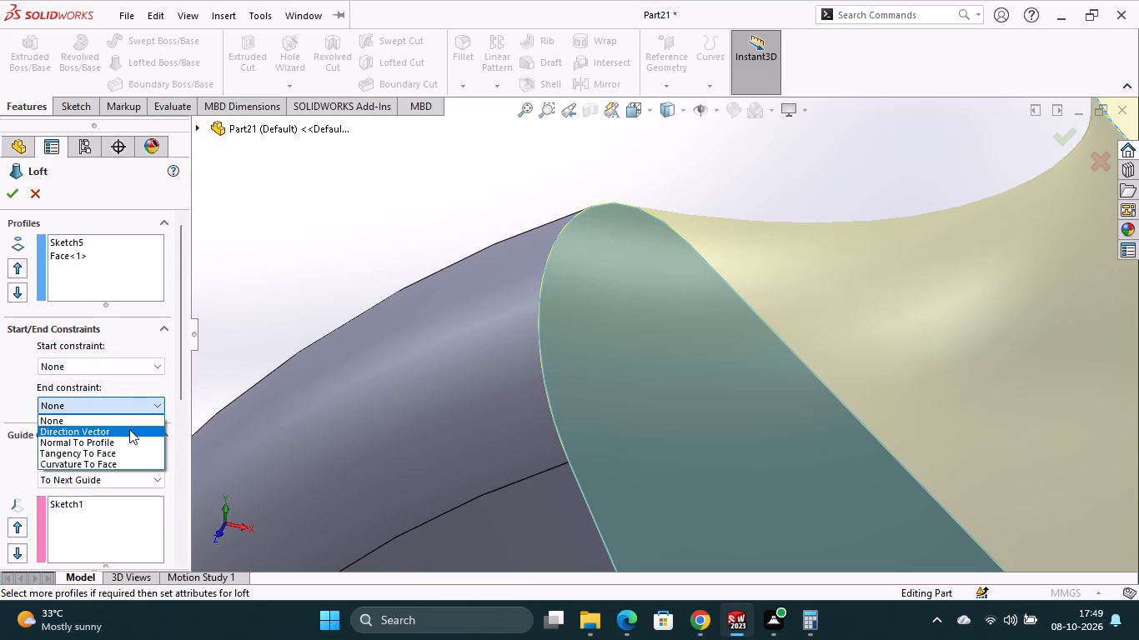
pyautogui.click(120, 439)
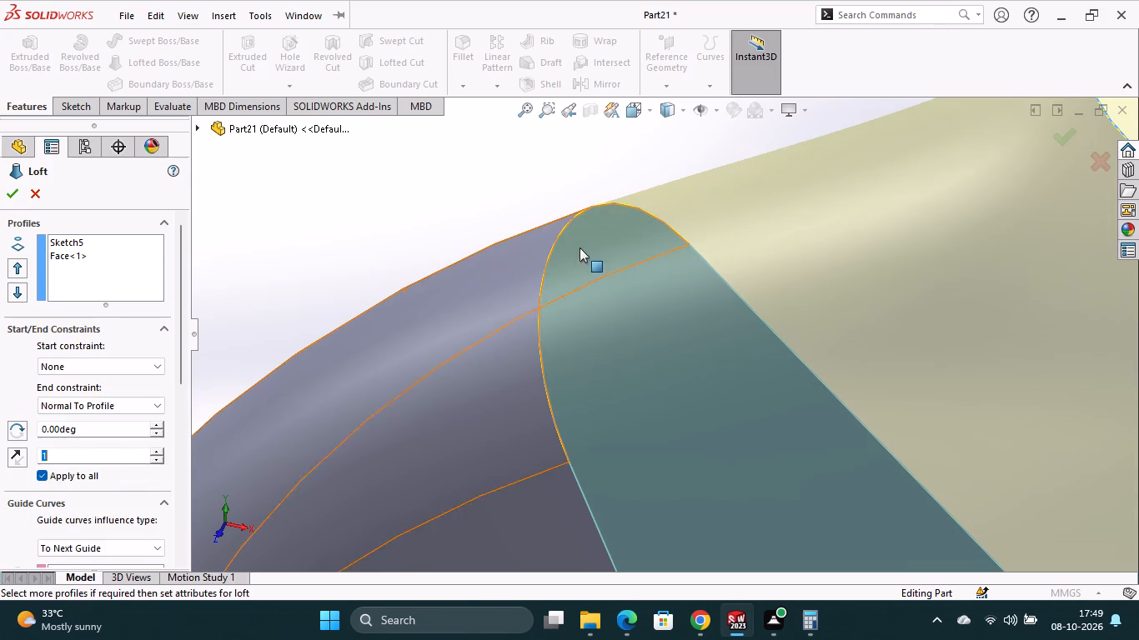
pyautogui.scroll(1, 610, 227)
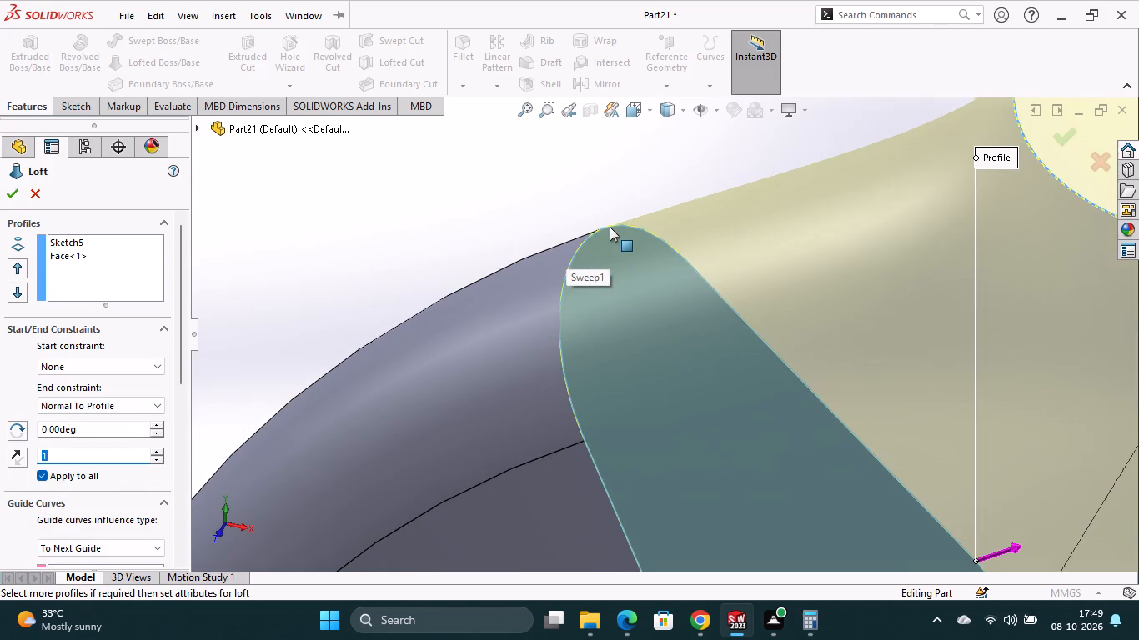
pyautogui.scroll(2, 610, 227)
pyautogui.scroll(-1, 689, 249)
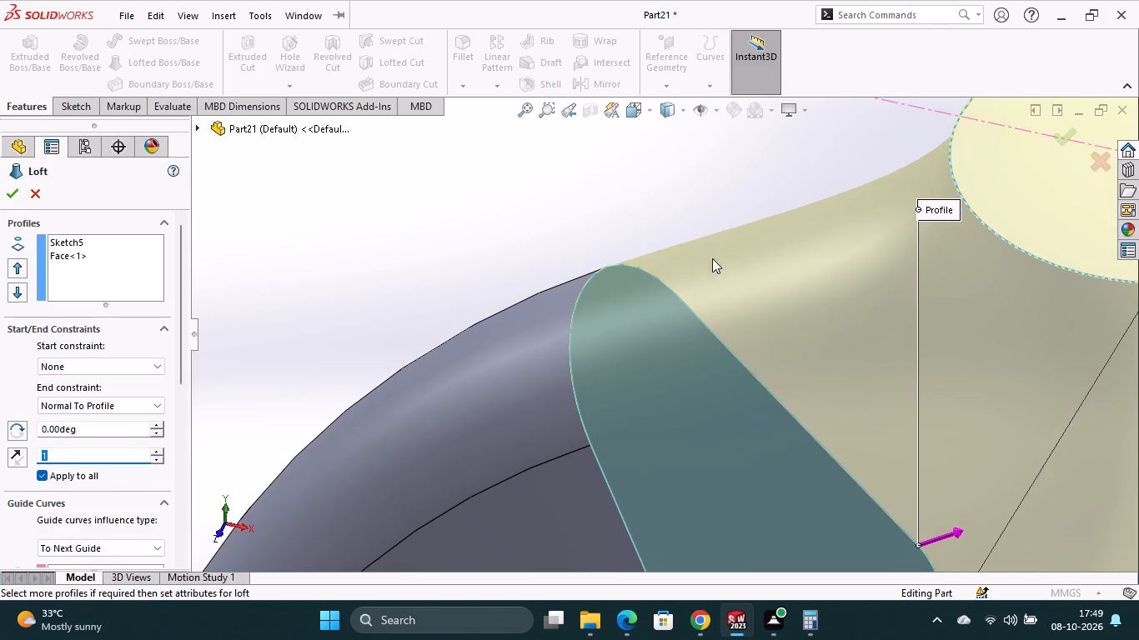
pyautogui.scroll(-2, 720, 261)
pyautogui.scroll(7, 720, 261)
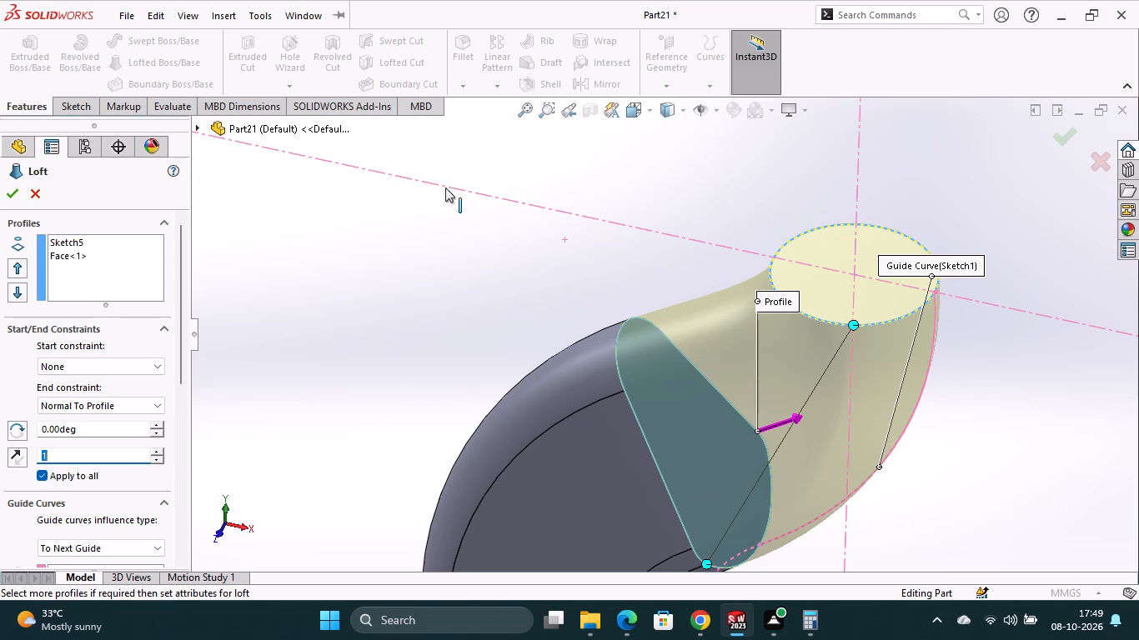
pyautogui.click(14, 197)
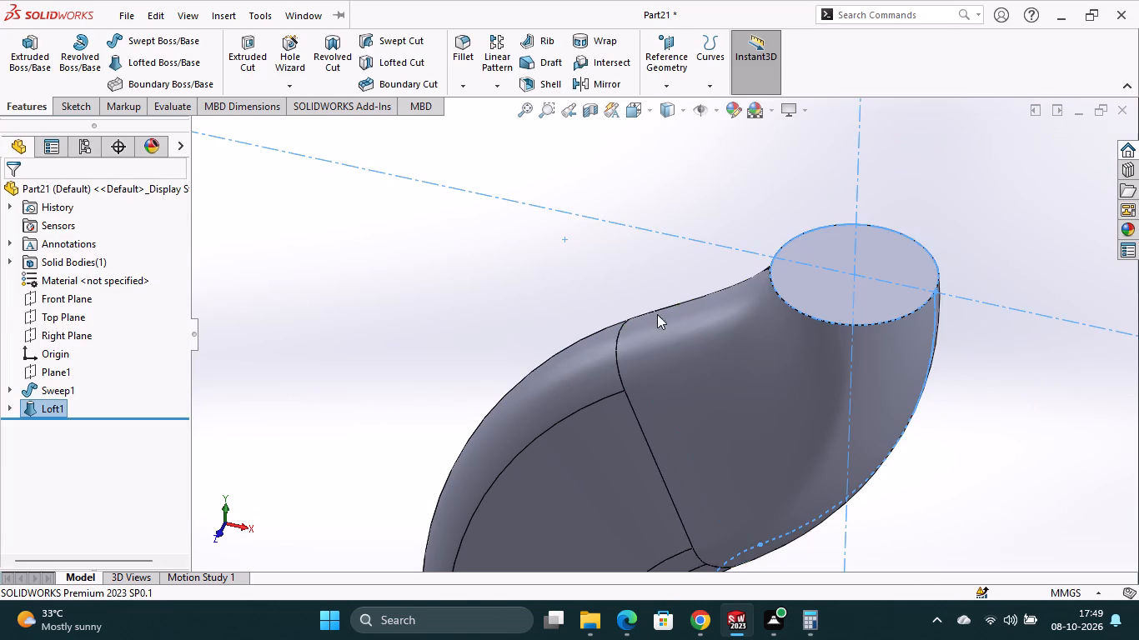
# Begin a new reference plane and show the hook path sketch Sketch1, listed under Loft1, in the model view.
pyautogui.scroll(-2, 717, 323)
pyautogui.scroll(8, 717, 323)
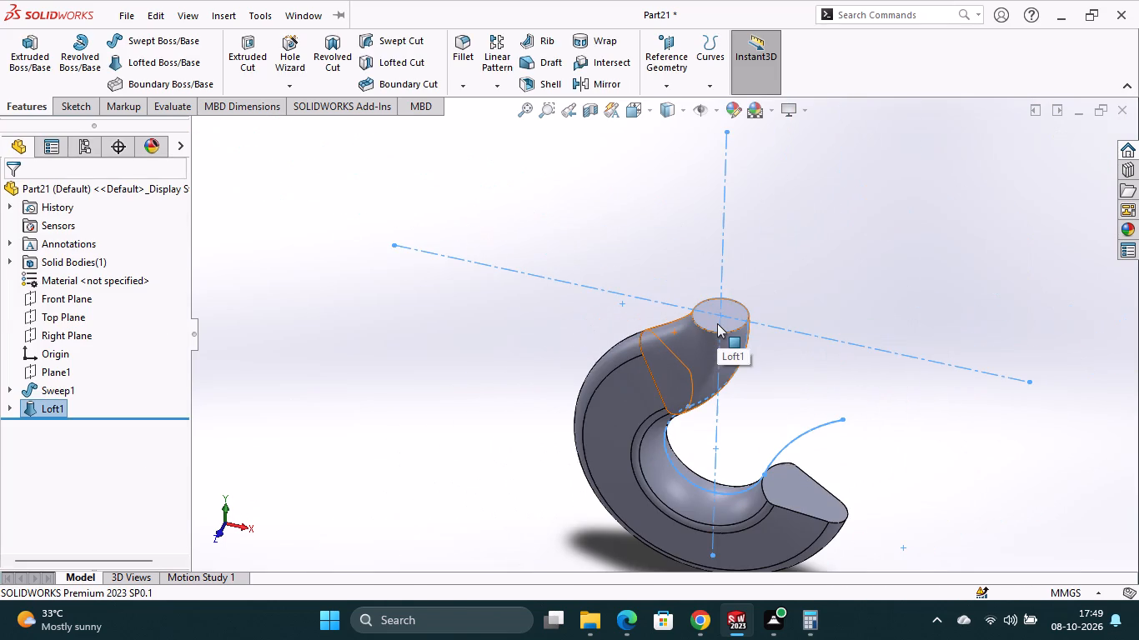
pyautogui.moveTo(814, 401); pyautogui.dragTo(795, 407, button='middle')
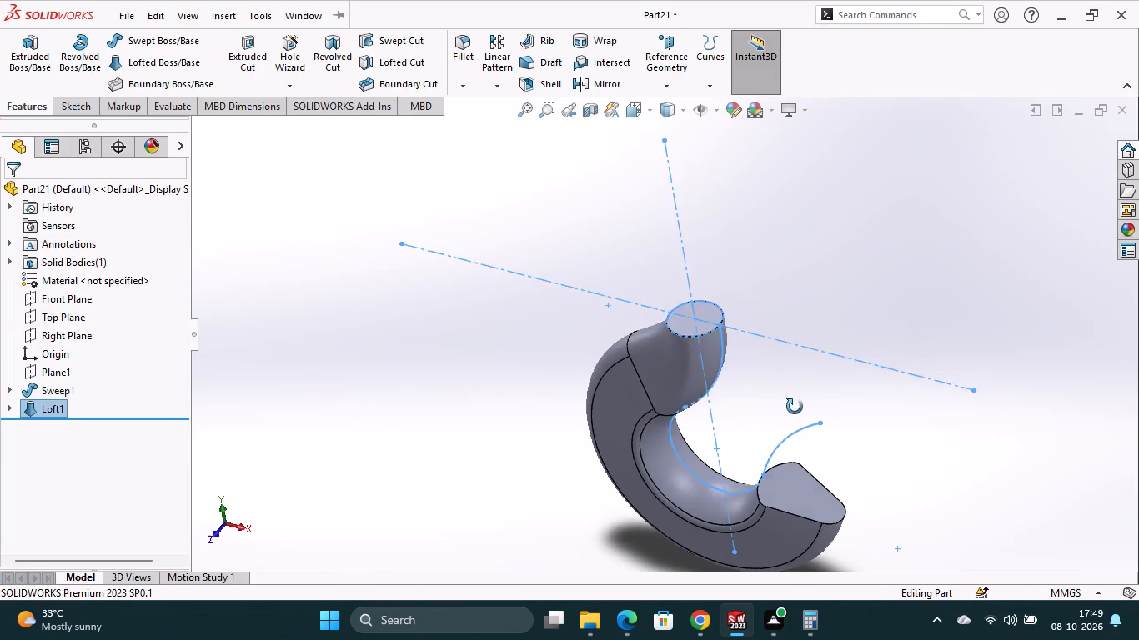
pyautogui.moveTo(795, 407); pyautogui.dragTo(786, 323, button='middle')
pyautogui.scroll(1, 786, 323)
pyautogui.scroll(-1, 786, 323)
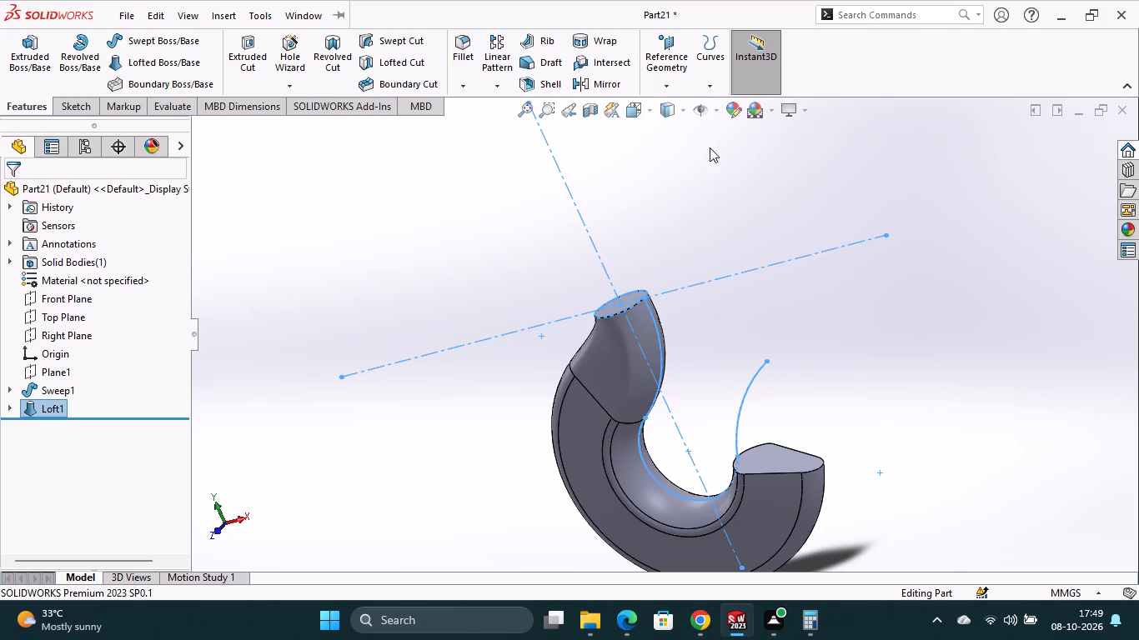
pyautogui.click(669, 84)
pyautogui.click(672, 101)
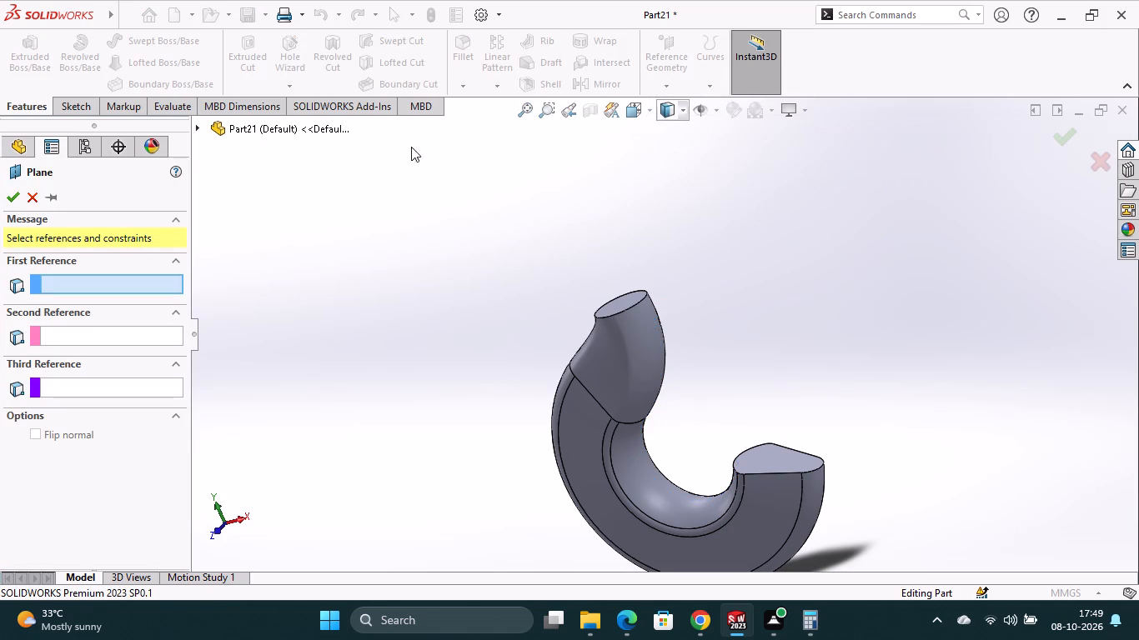
pyautogui.click(196, 129)
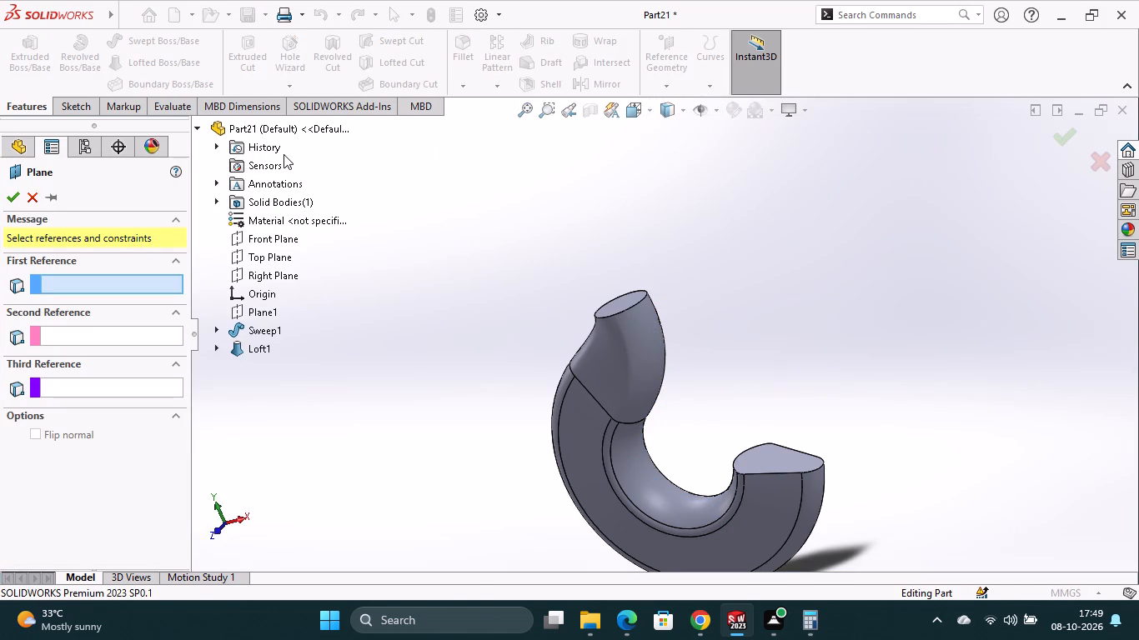
pyautogui.click(257, 348)
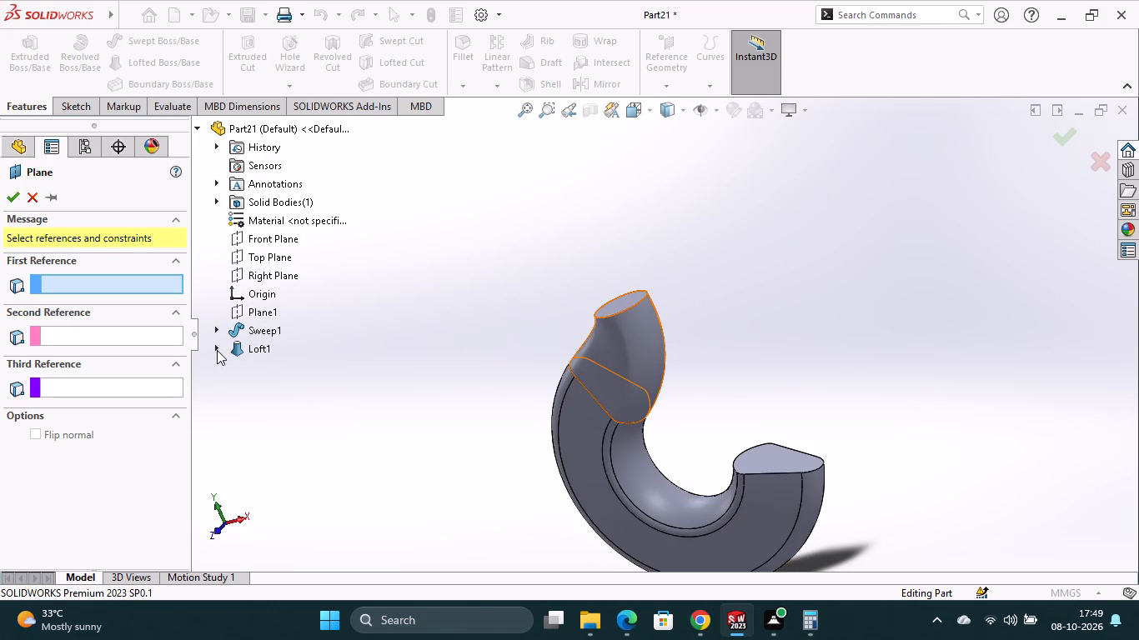
pyautogui.click(217, 350)
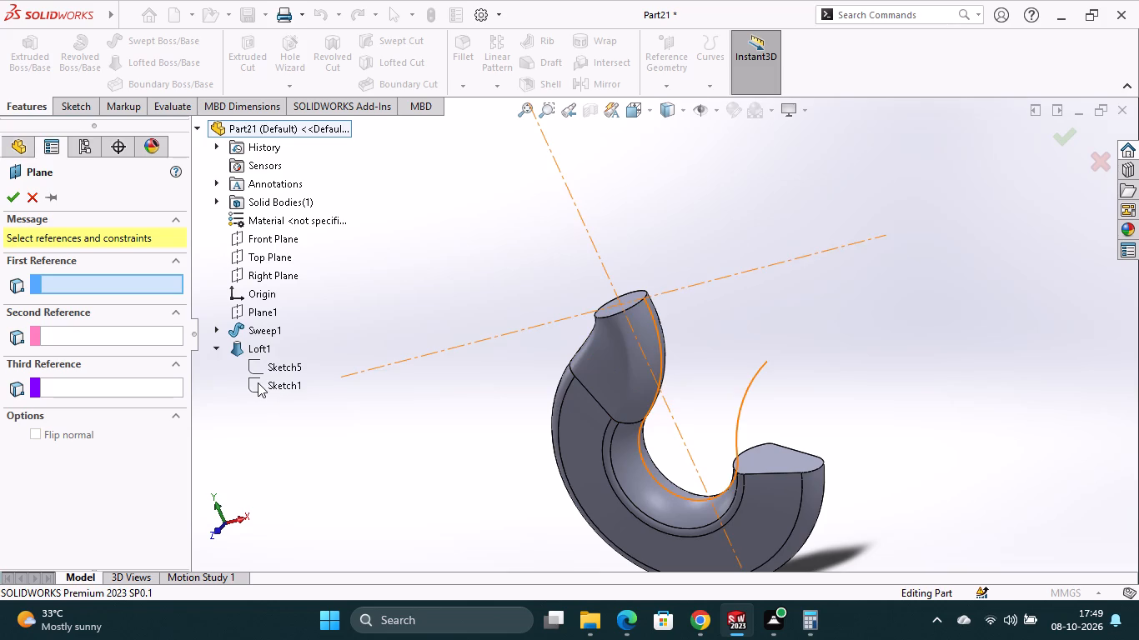
pyautogui.click(258, 382)
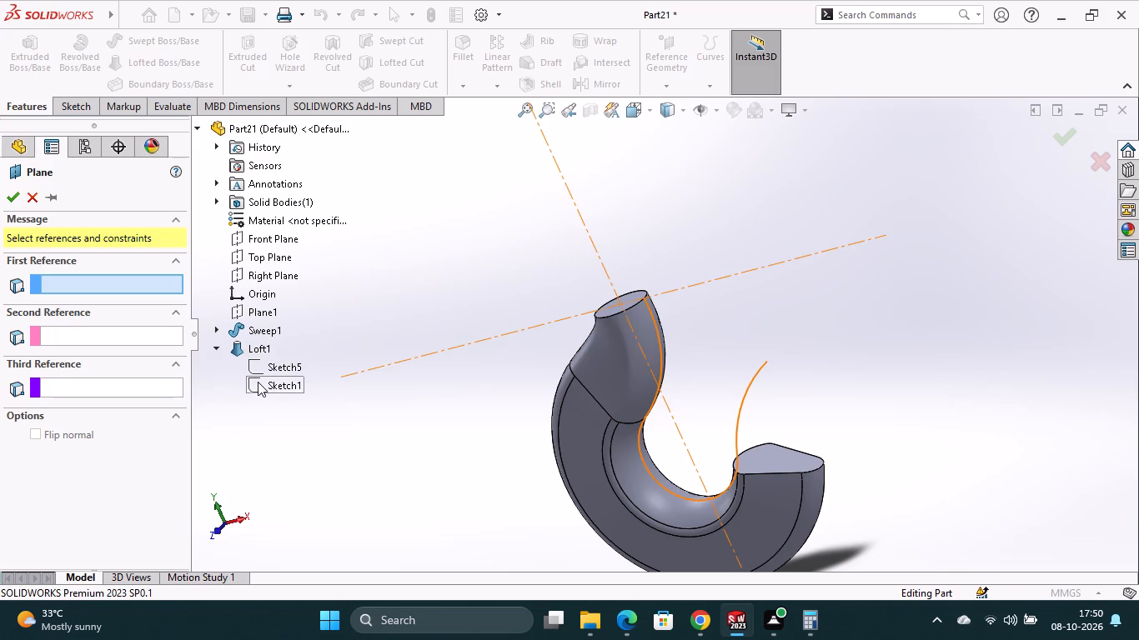
pyautogui.rightClick(260, 381)
pyautogui.click(280, 407)
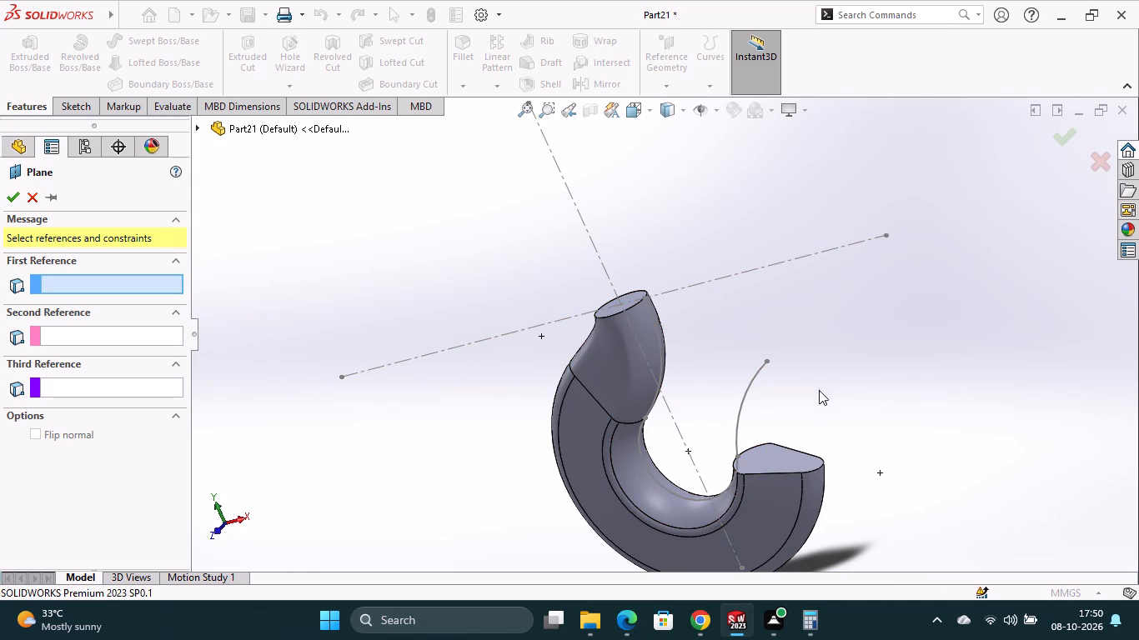
# Create the reference plane perpendicular to the hook path's 180 mm tip arc and coincident with the arc's free end point.
pyautogui.click(749, 390)
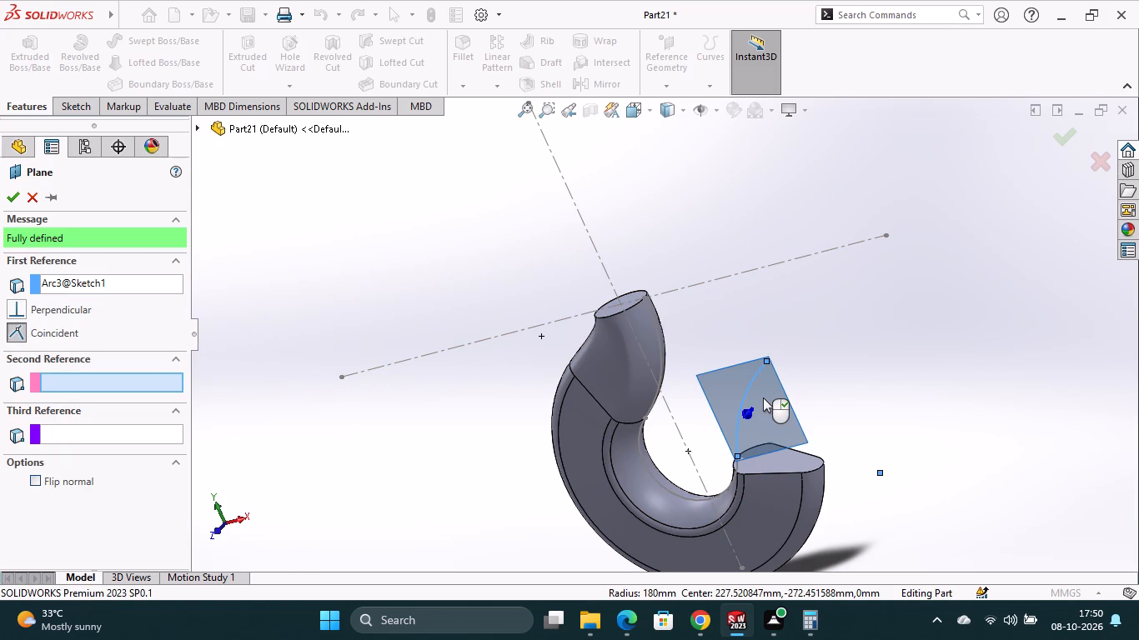
pyautogui.click(768, 359)
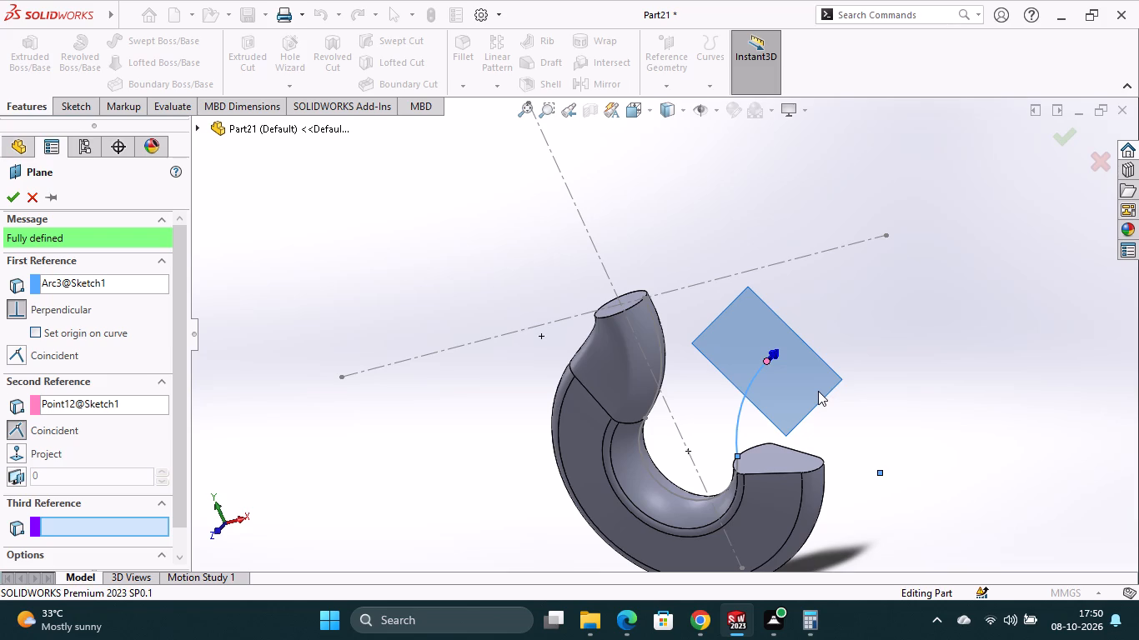
pyautogui.rightClick(807, 357)
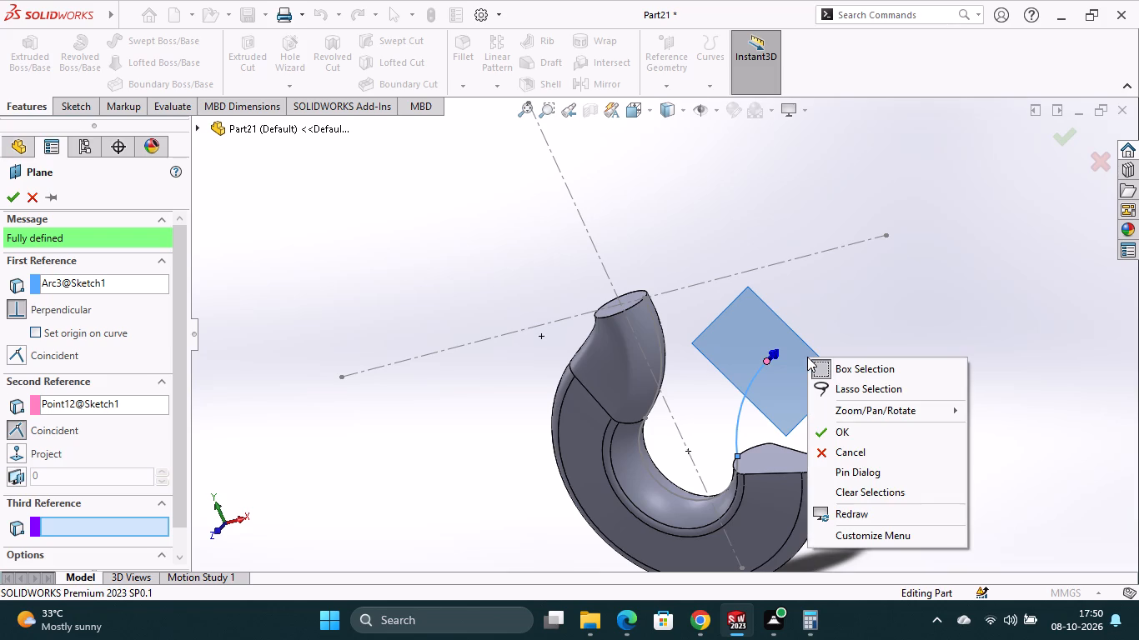
pyautogui.click(765, 327)
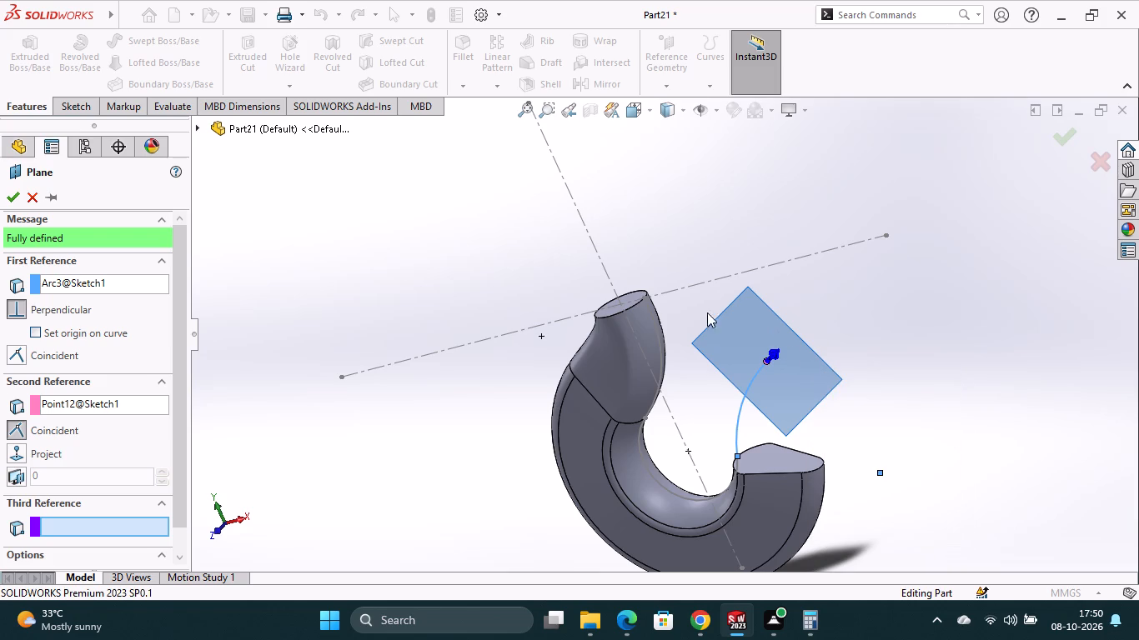
pyautogui.click(11, 196)
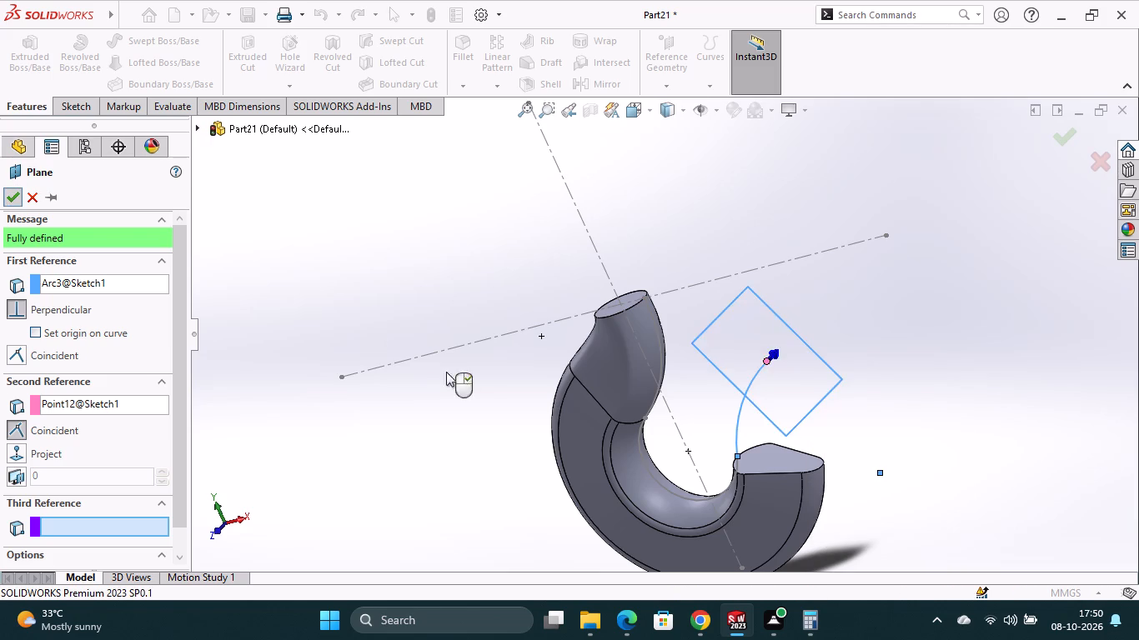
# On Plane2, sketch a perimeter circle of about 20 mm radius passing through the end point of the hook path's tip arc.
pyautogui.rightClick(780, 334)
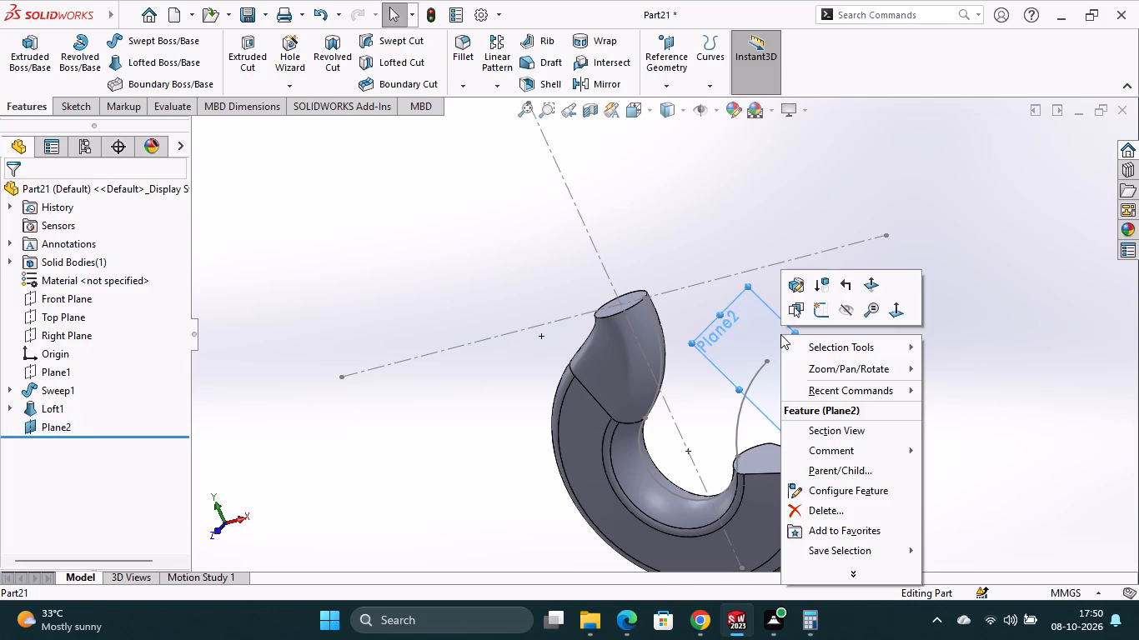
pyautogui.click(816, 309)
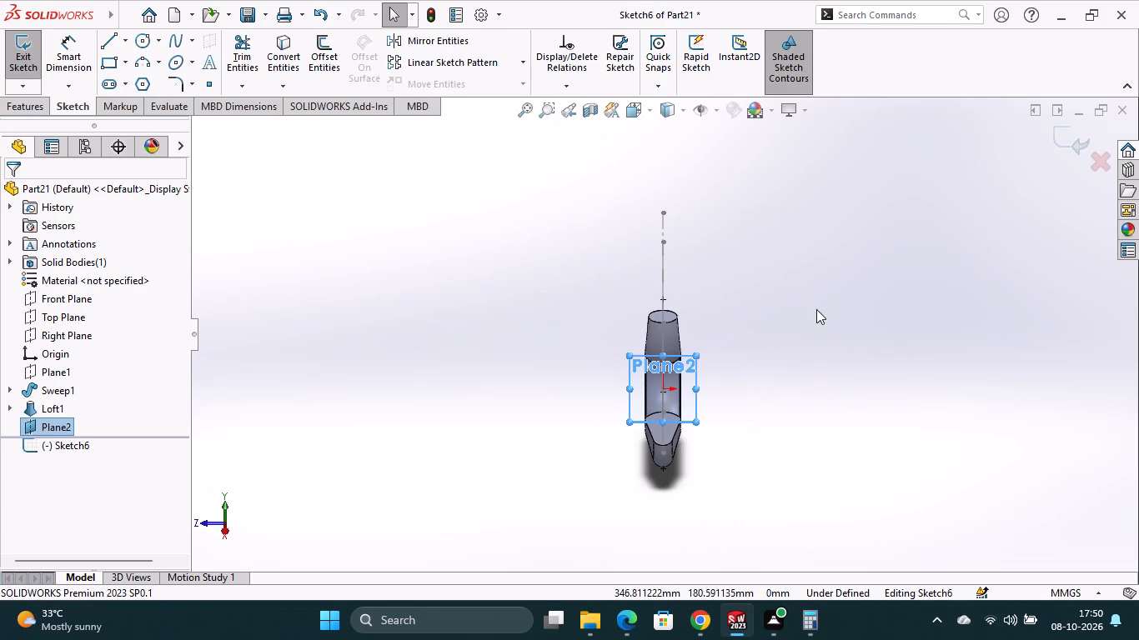
pyautogui.scroll(-5, 676, 377)
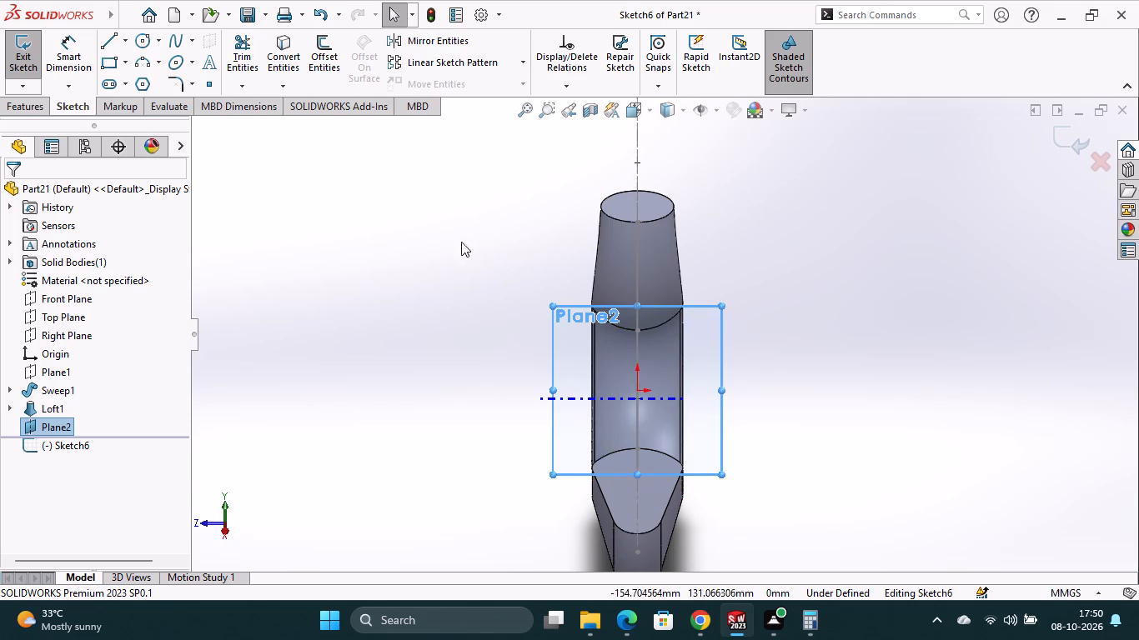
pyautogui.click(157, 47)
pyautogui.click(157, 82)
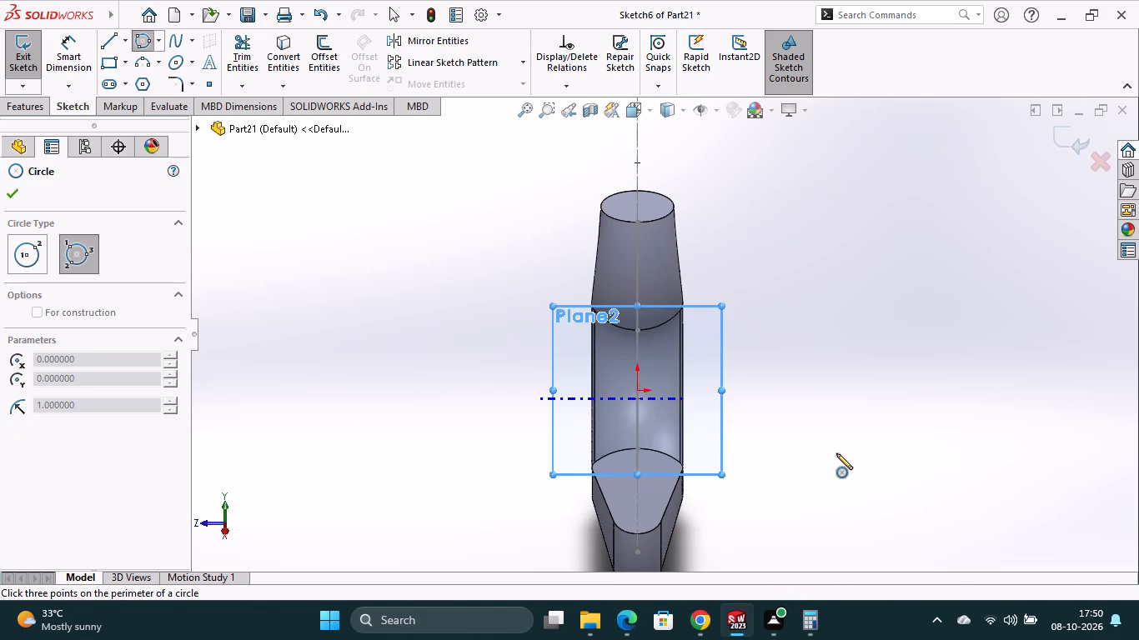
pyautogui.moveTo(836, 452); pyautogui.dragTo(866, 332, button='middle')
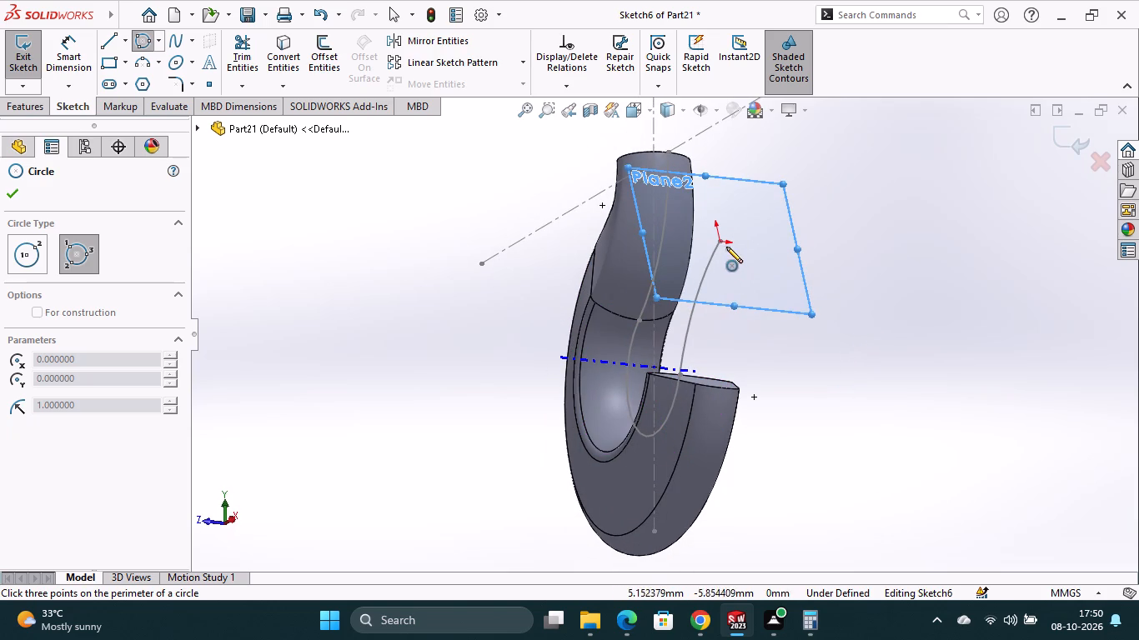
pyautogui.click(720, 241)
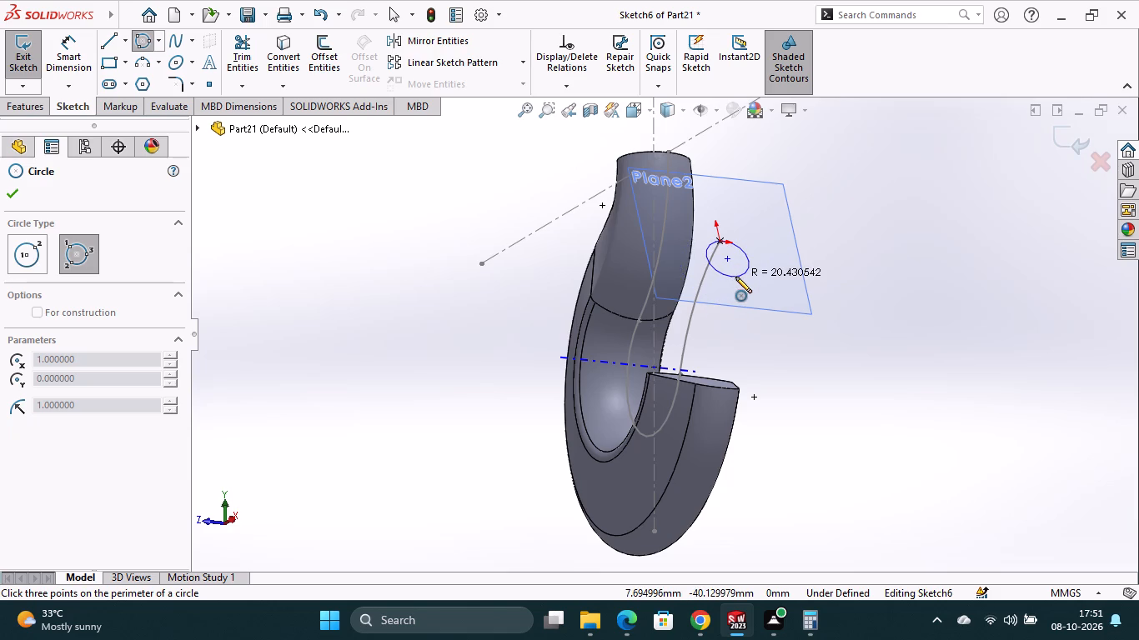
pyautogui.click(735, 277)
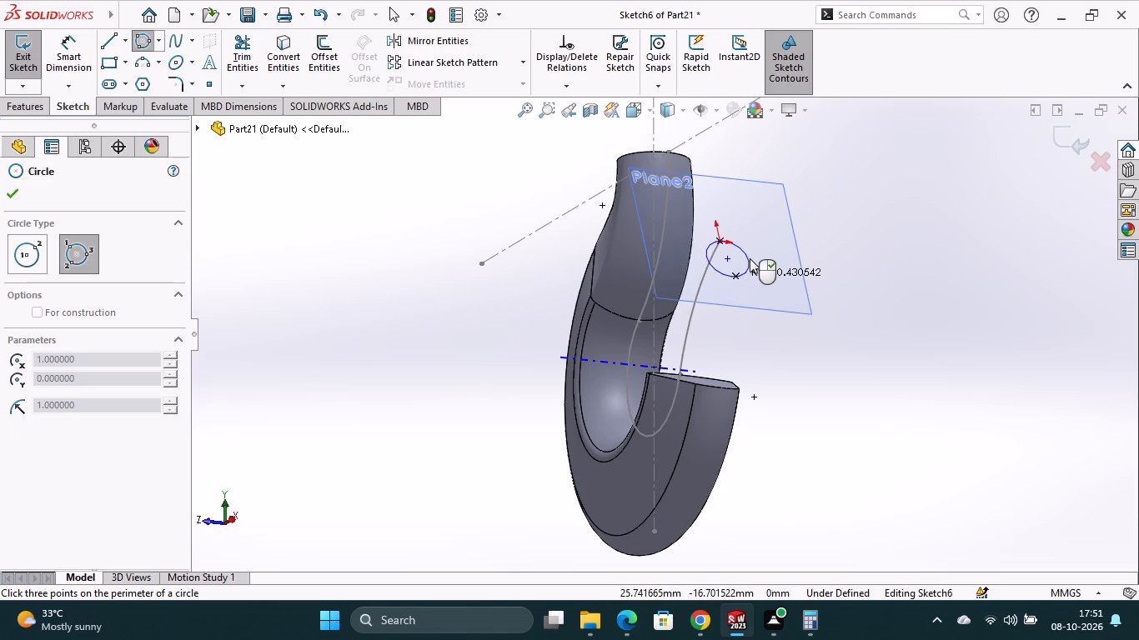
pyautogui.click(750, 258)
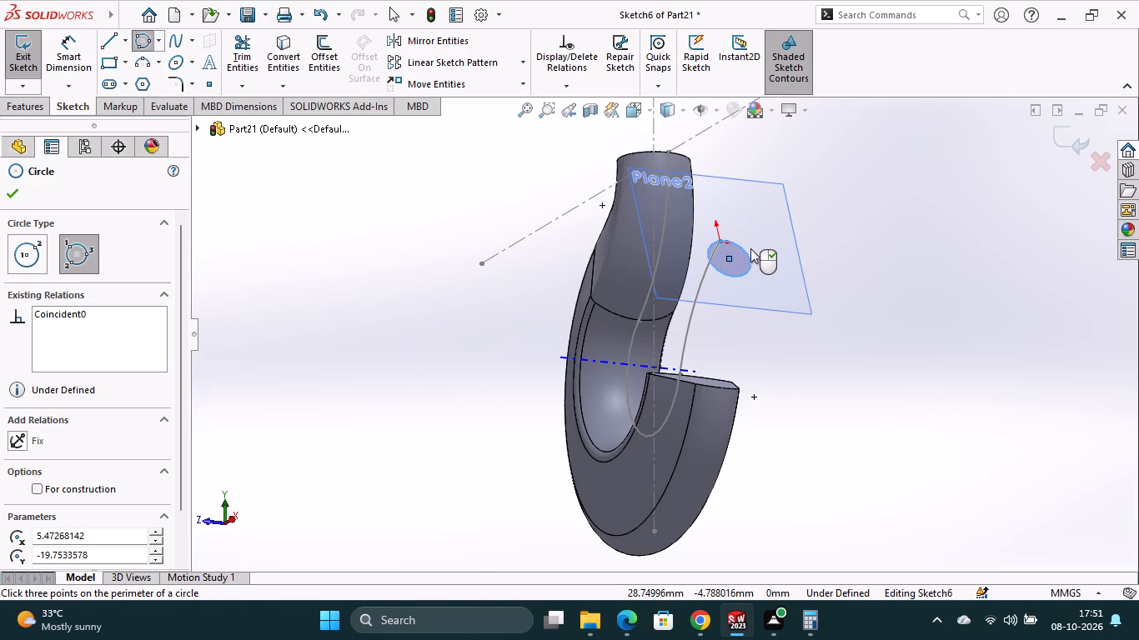
pyautogui.press('Escape')
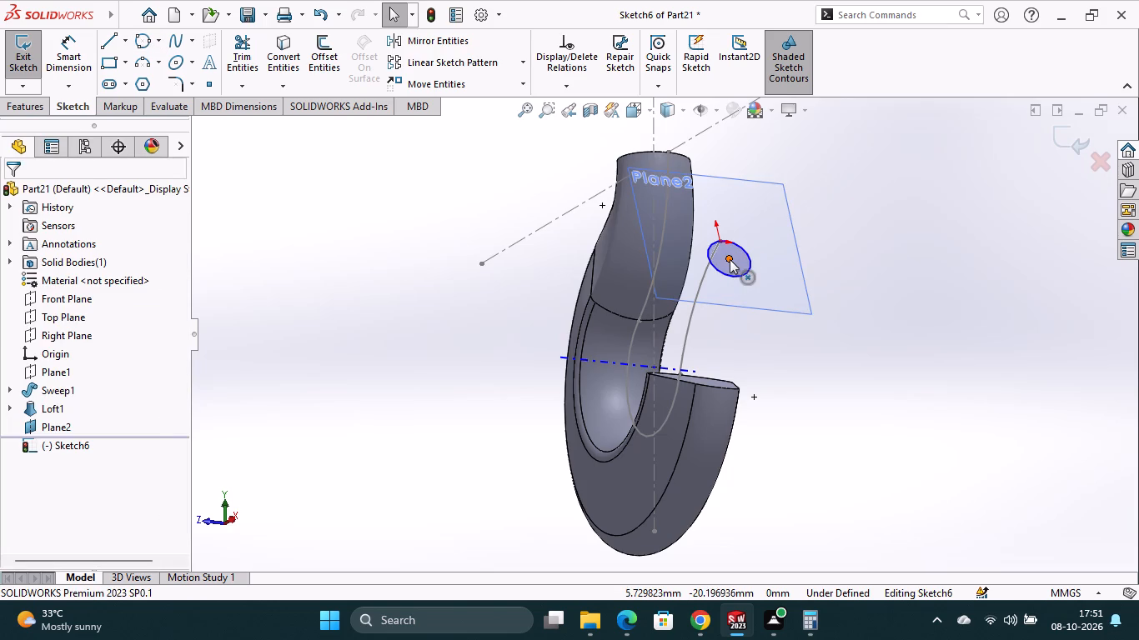
# Add a Vertical relation between the circle's centre and the hook path's end point.
pyautogui.keyDown('ctrl'); pyautogui.click(730, 259); pyautogui.keyUp('ctrl')
pyautogui.keyDown('ctrl'); pyautogui.click(719, 242); pyautogui.keyUp('ctrl')
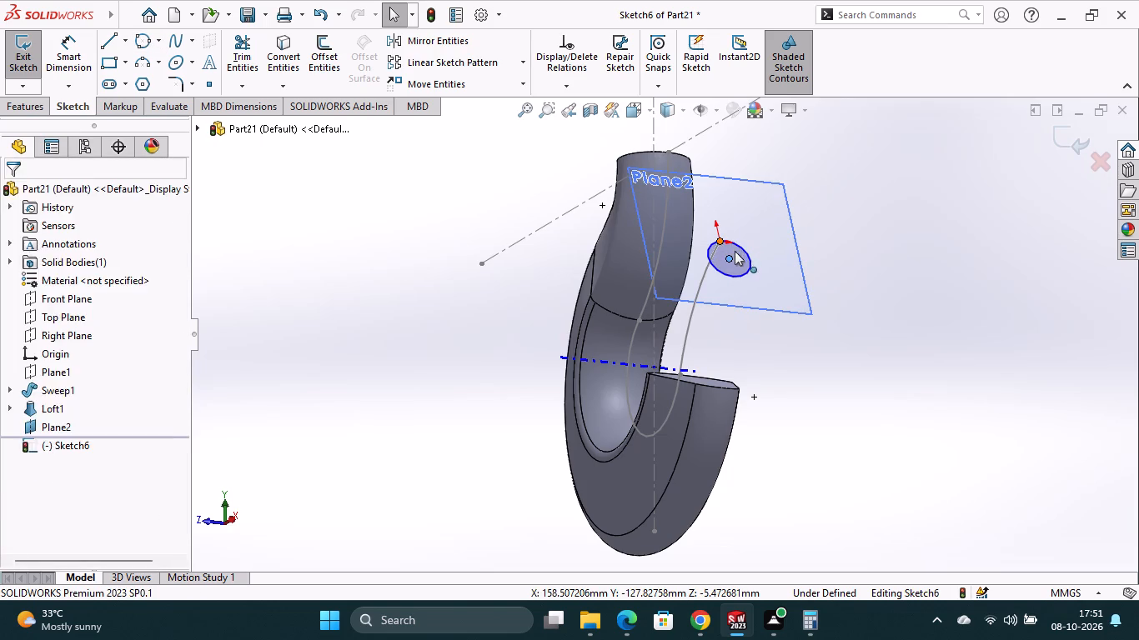
pyautogui.click(25, 482)
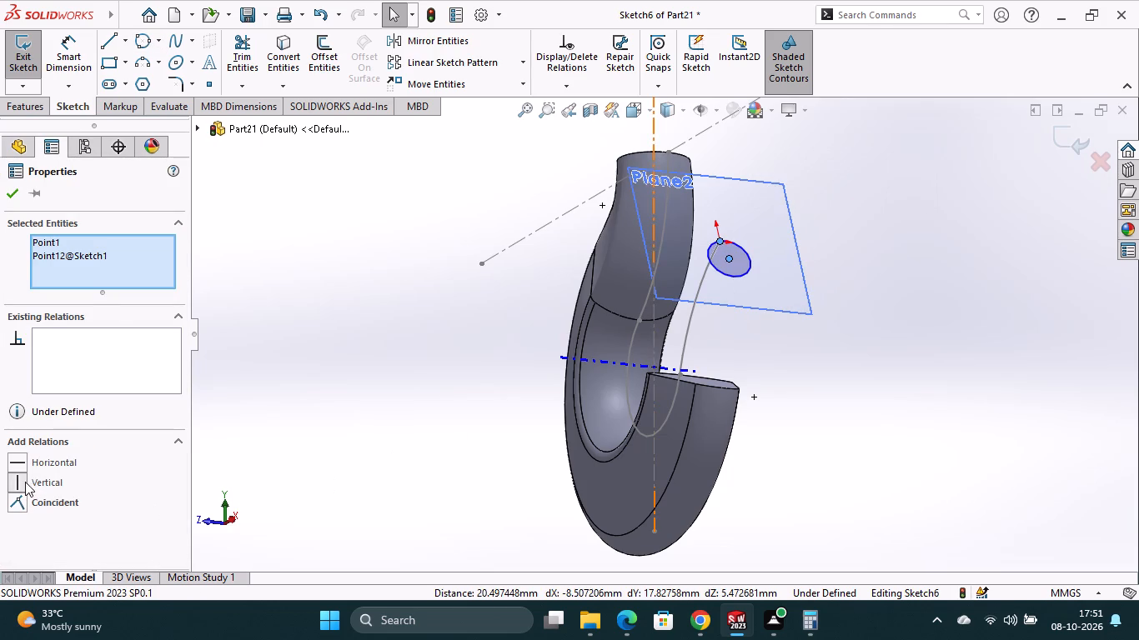
# Dimension the tip circle on Plane2 to a diameter of 30 mm.
pyautogui.click(15, 191)
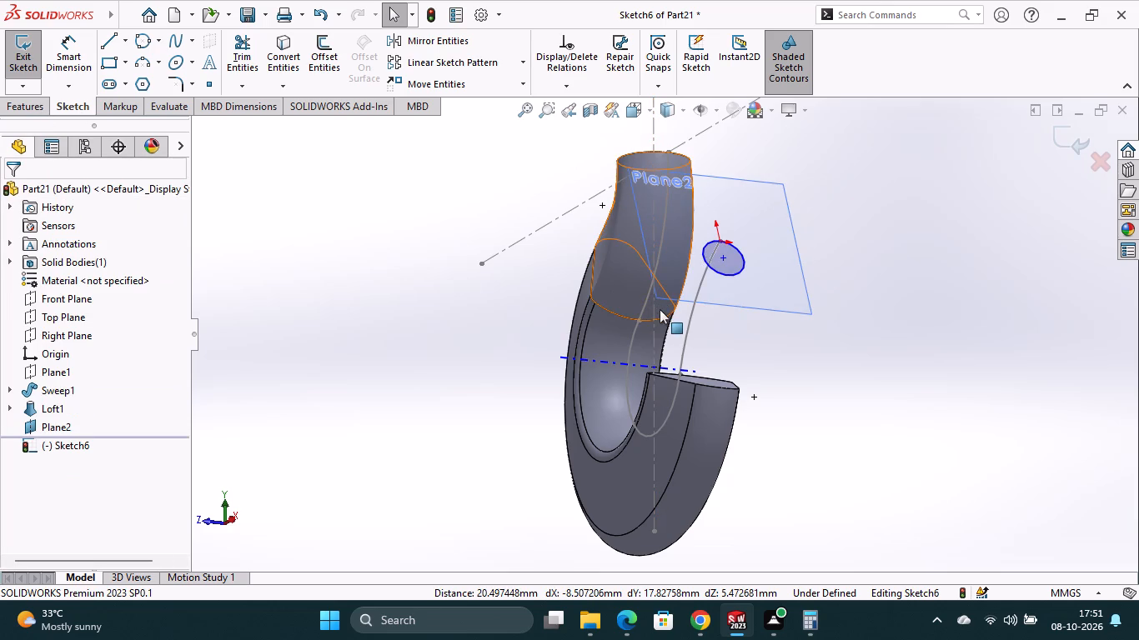
pyautogui.click(88, 52)
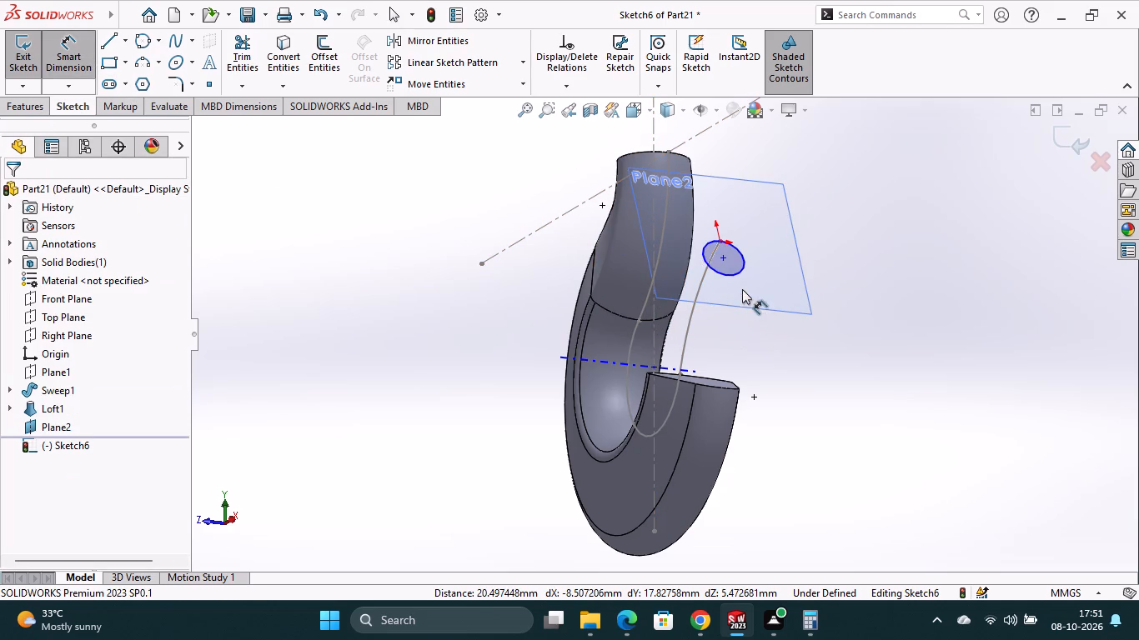
pyautogui.click(742, 271)
pyautogui.click(755, 257)
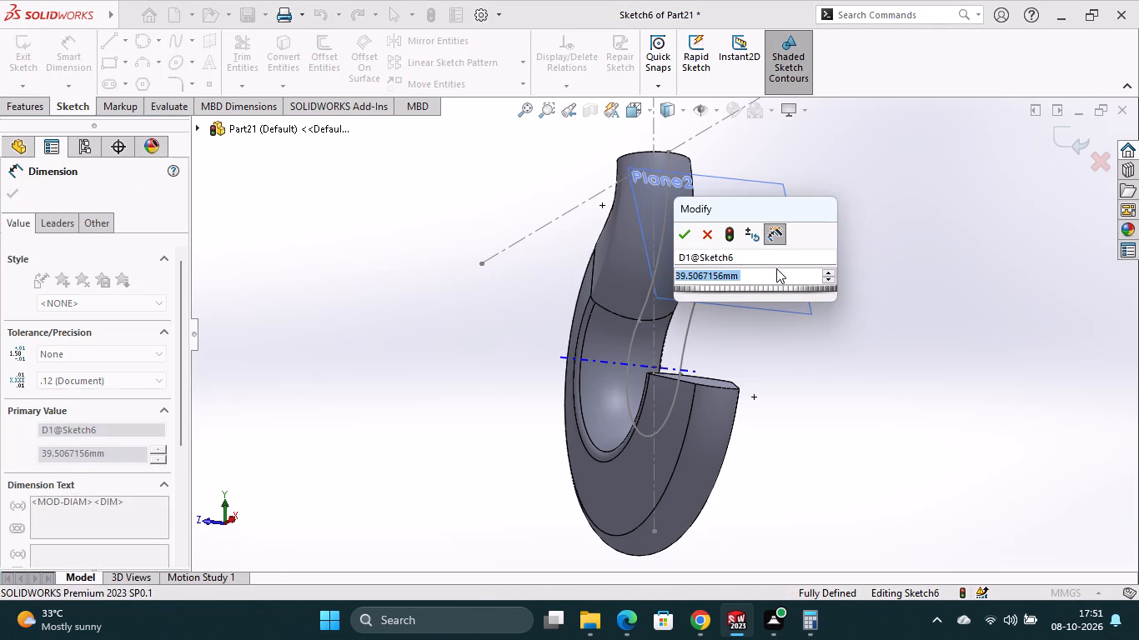
pyautogui.write('30')
pyautogui.press('Return')
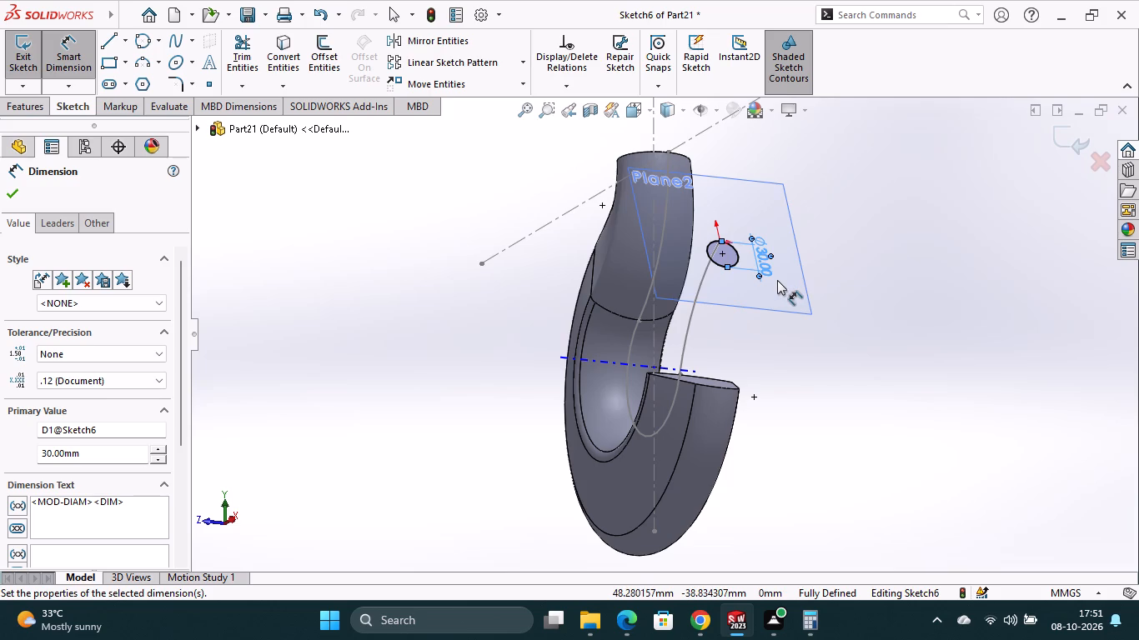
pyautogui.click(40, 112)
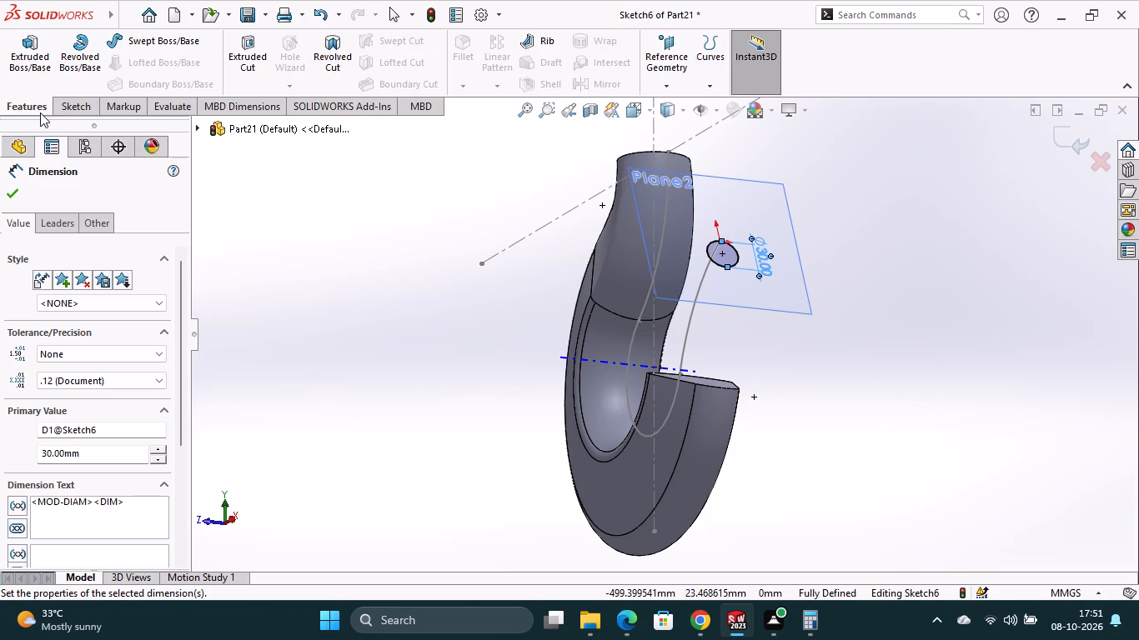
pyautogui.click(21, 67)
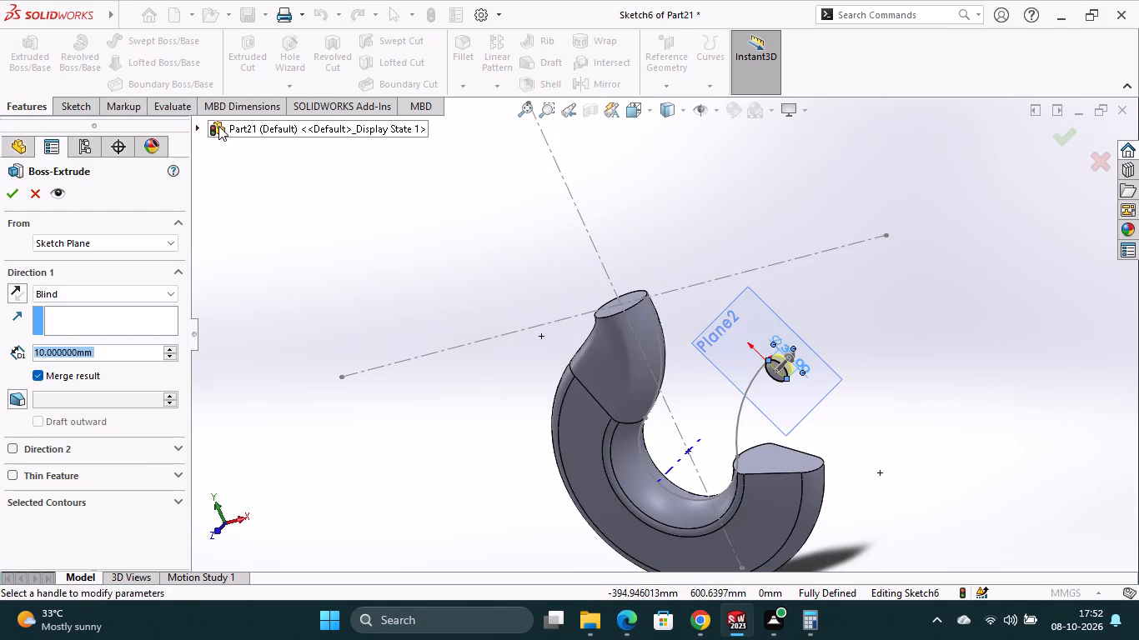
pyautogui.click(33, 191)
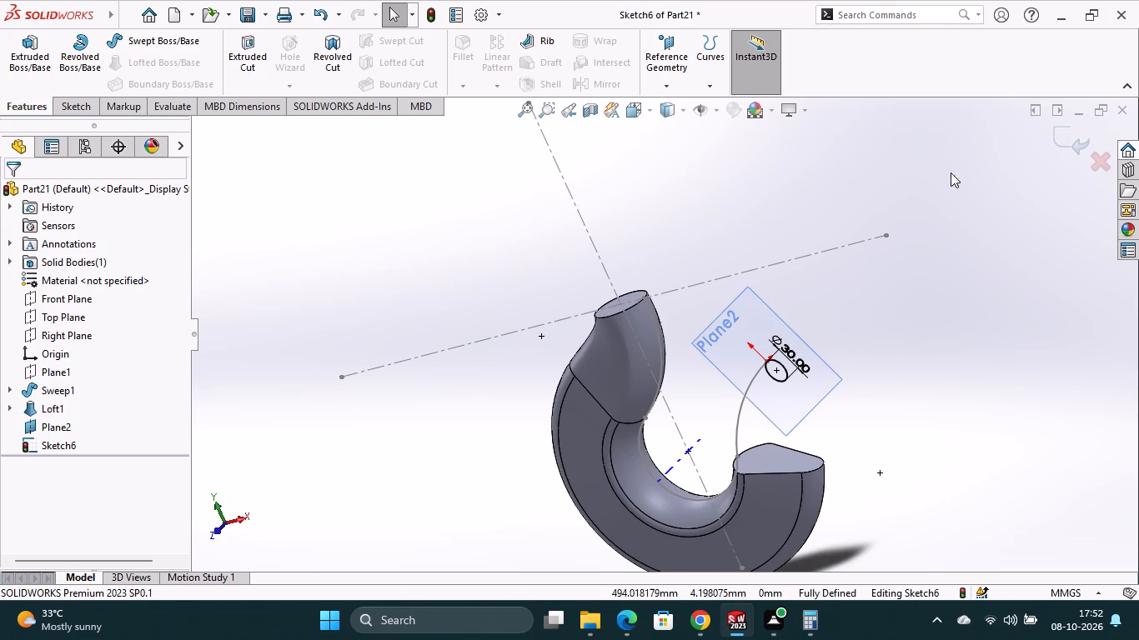
# Exit the tip circle sketch, keeping it as a profile.
pyautogui.click(1081, 144)
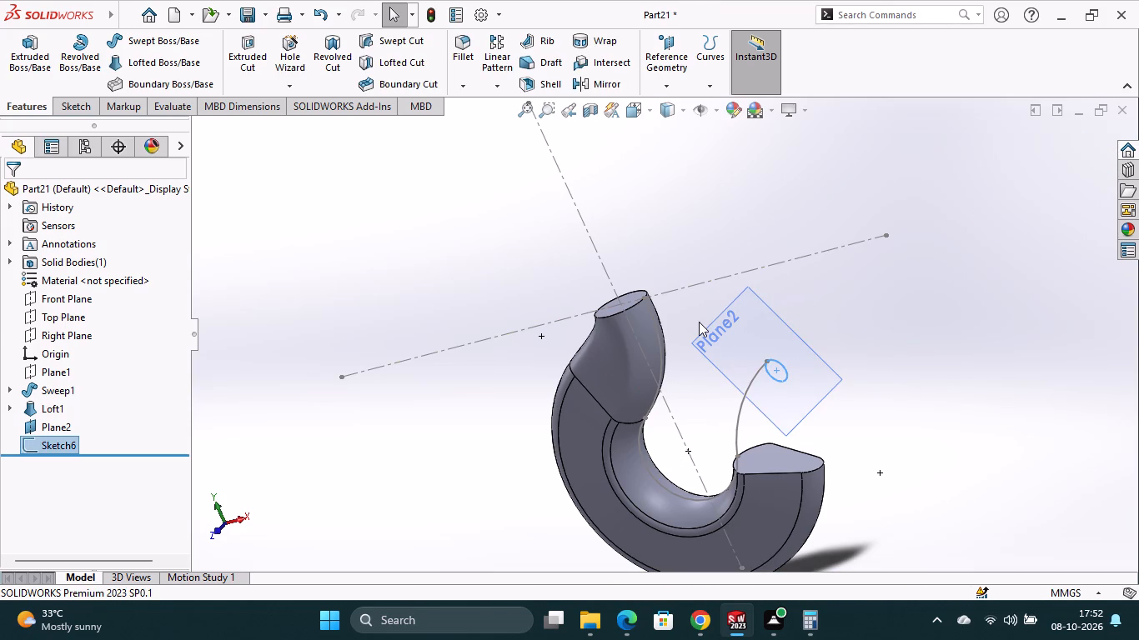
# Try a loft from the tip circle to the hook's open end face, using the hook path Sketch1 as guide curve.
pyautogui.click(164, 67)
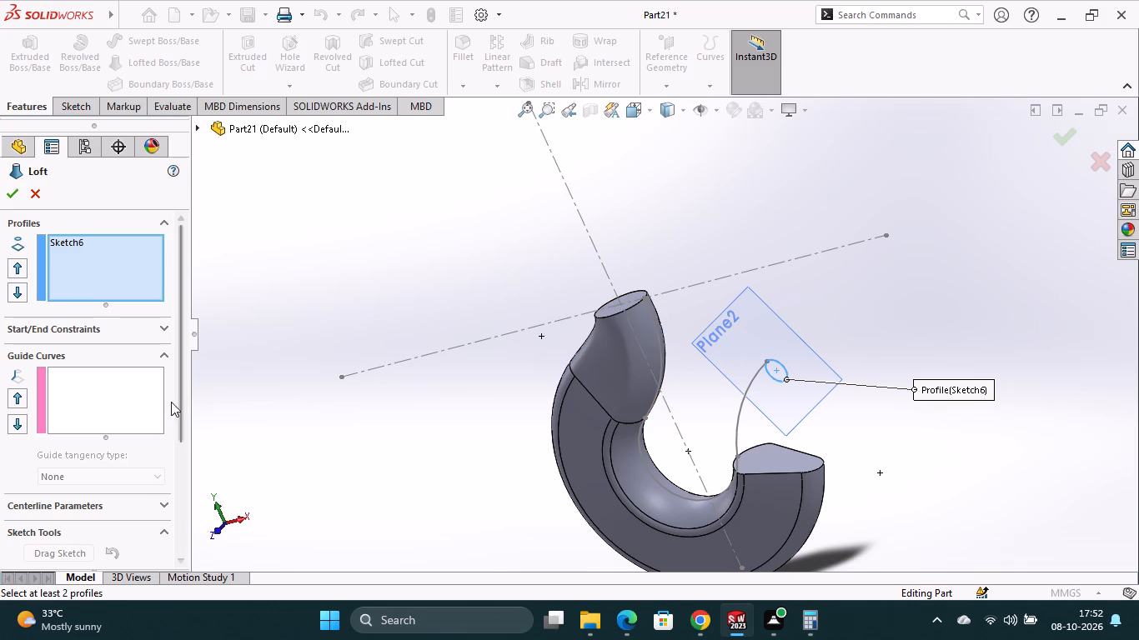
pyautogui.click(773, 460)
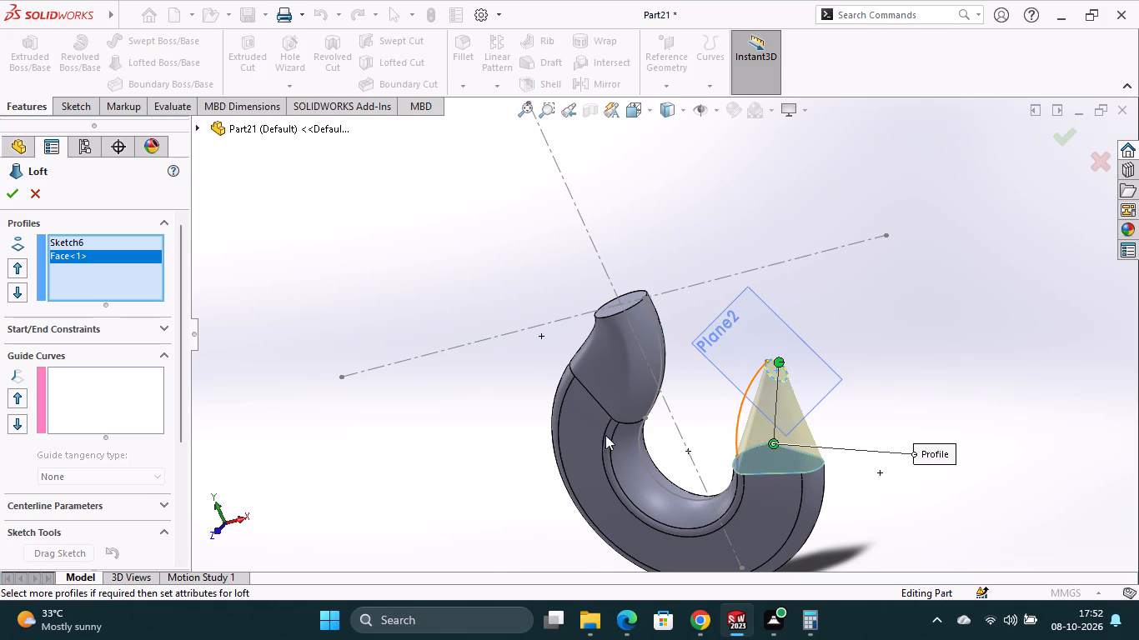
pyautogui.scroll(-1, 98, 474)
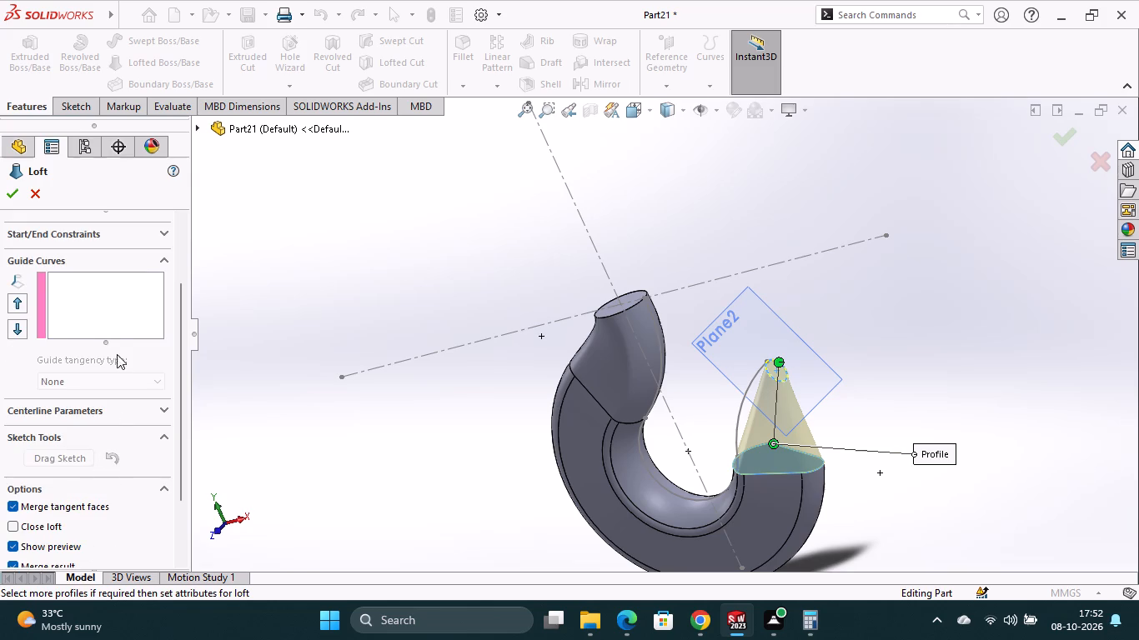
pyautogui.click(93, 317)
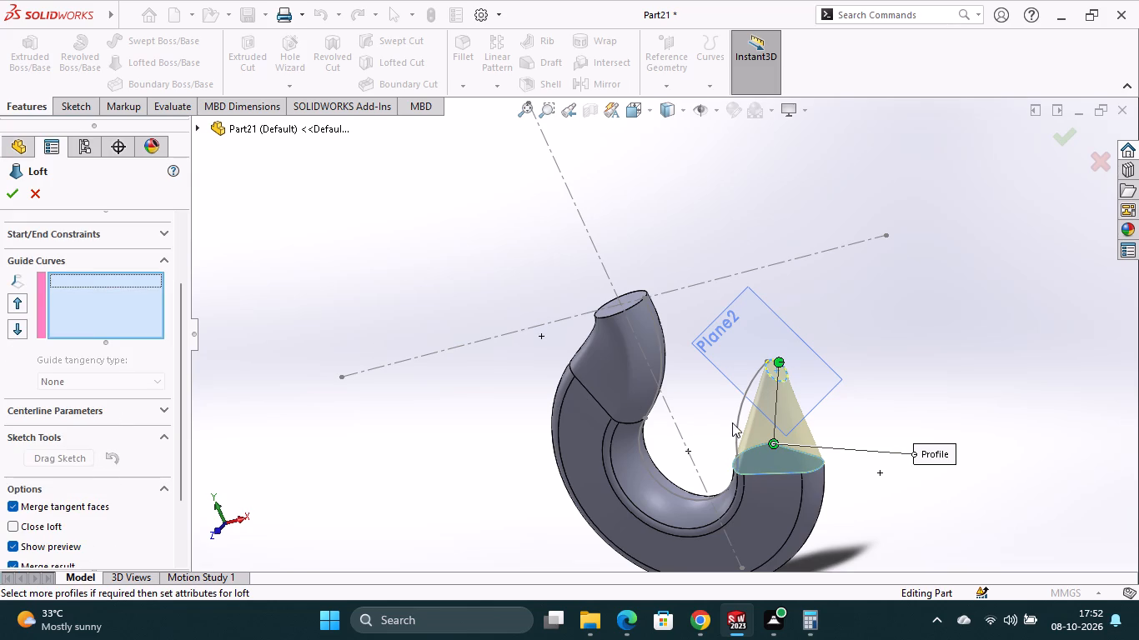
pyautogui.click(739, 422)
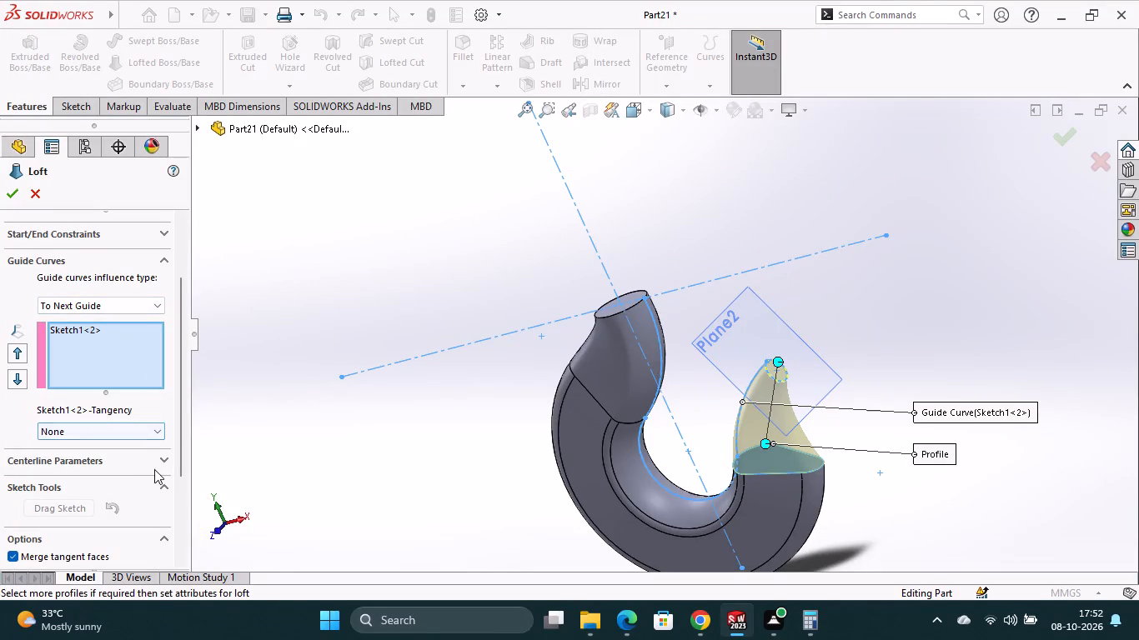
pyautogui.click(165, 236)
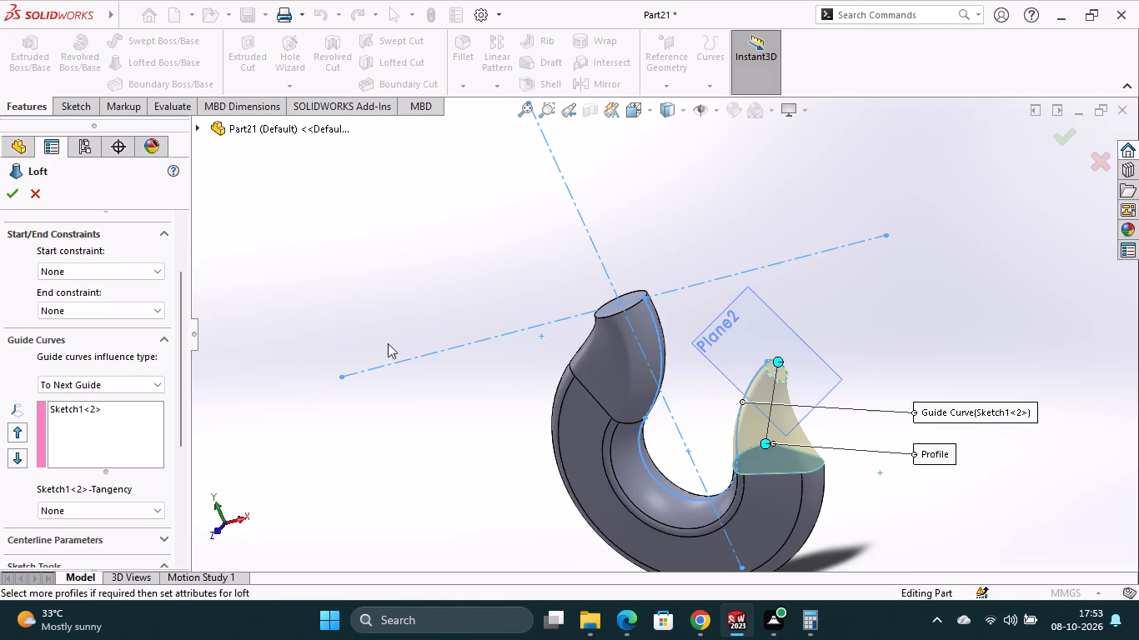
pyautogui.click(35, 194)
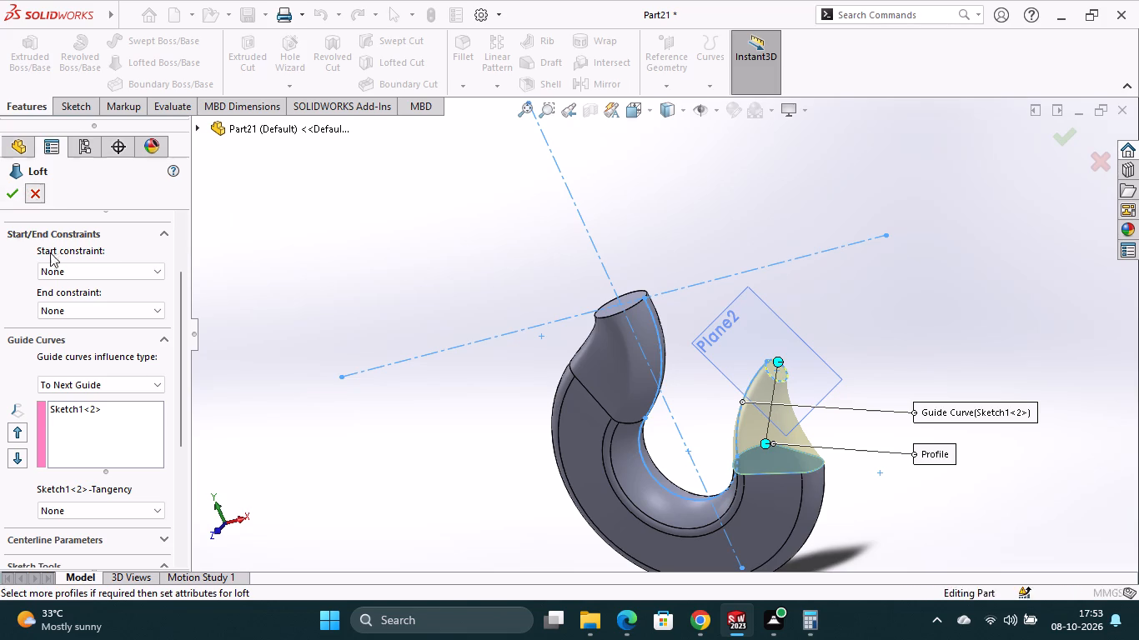
# Start a new sketch on the Front Plane.
pyautogui.click(73, 300)
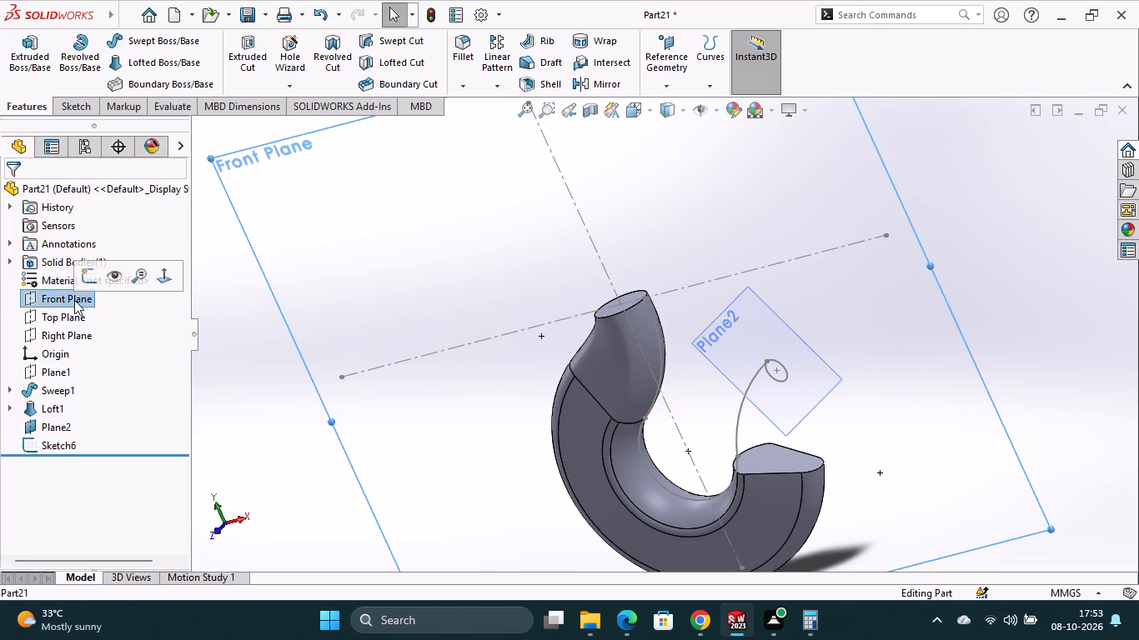
pyautogui.click(94, 279)
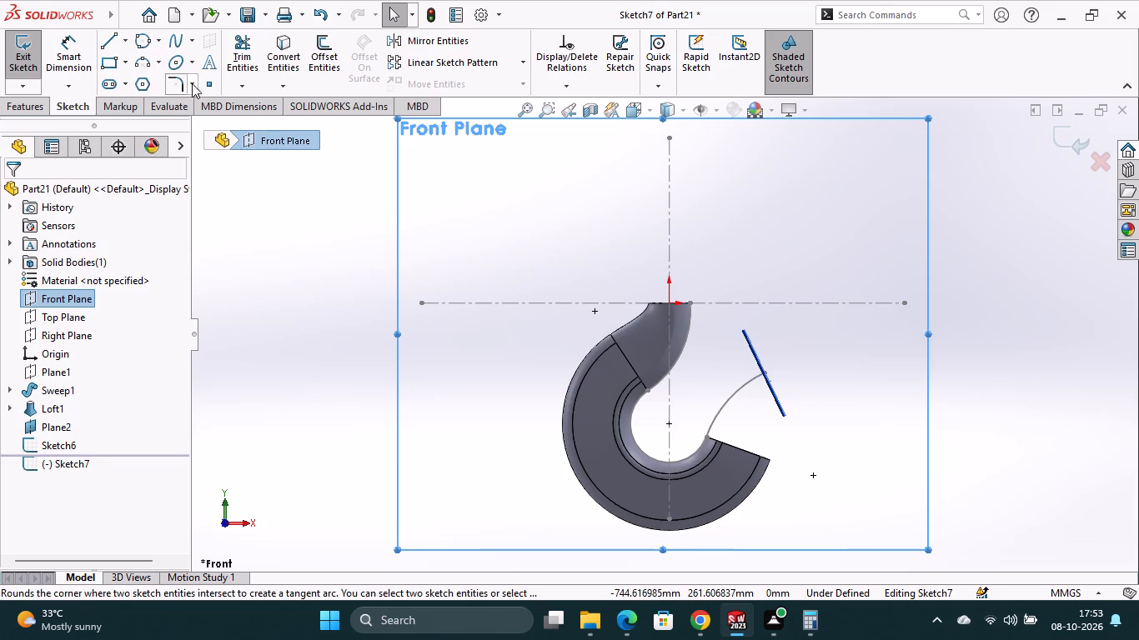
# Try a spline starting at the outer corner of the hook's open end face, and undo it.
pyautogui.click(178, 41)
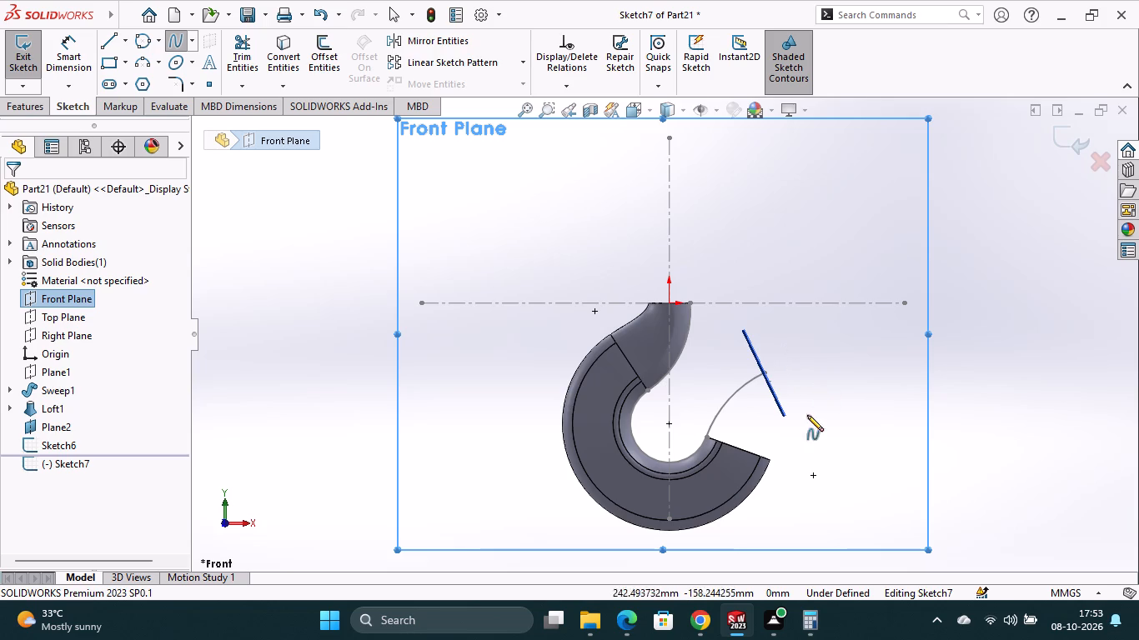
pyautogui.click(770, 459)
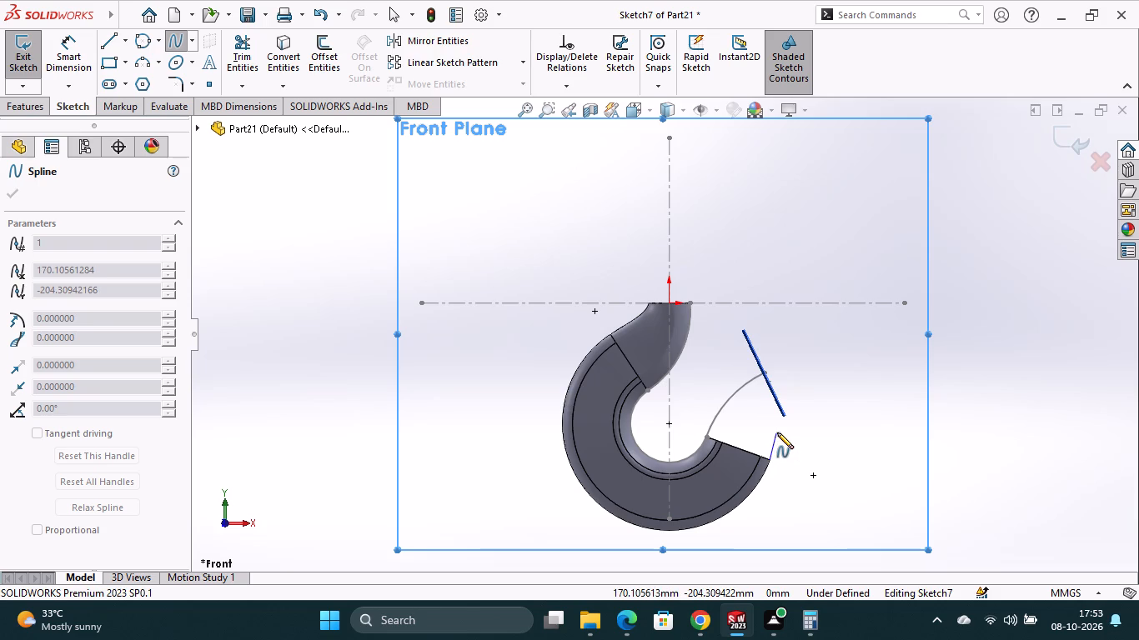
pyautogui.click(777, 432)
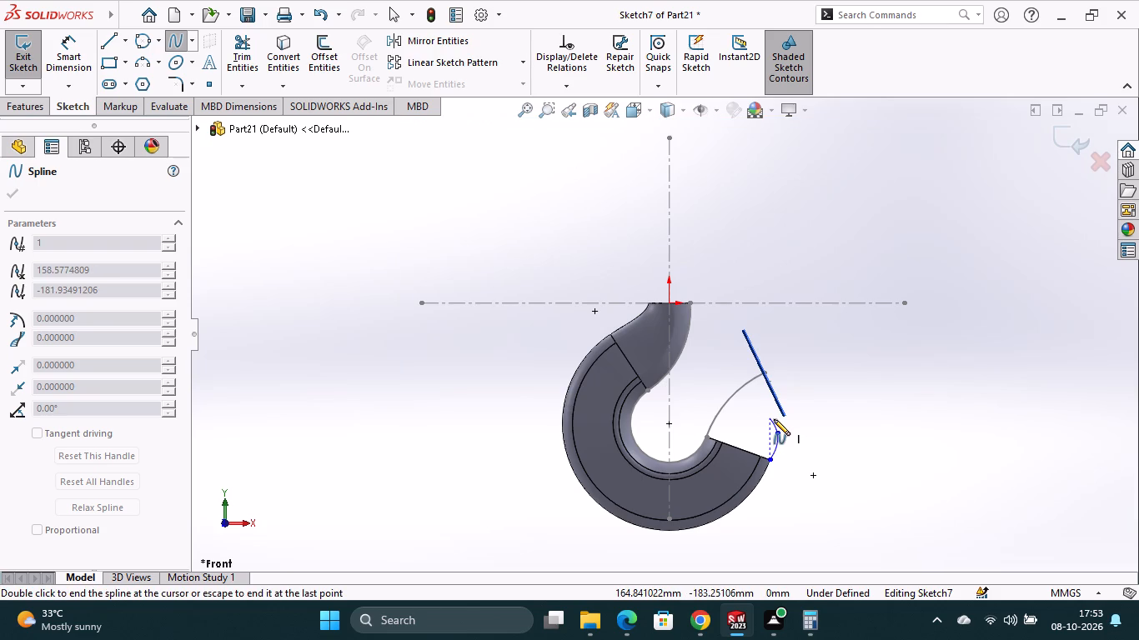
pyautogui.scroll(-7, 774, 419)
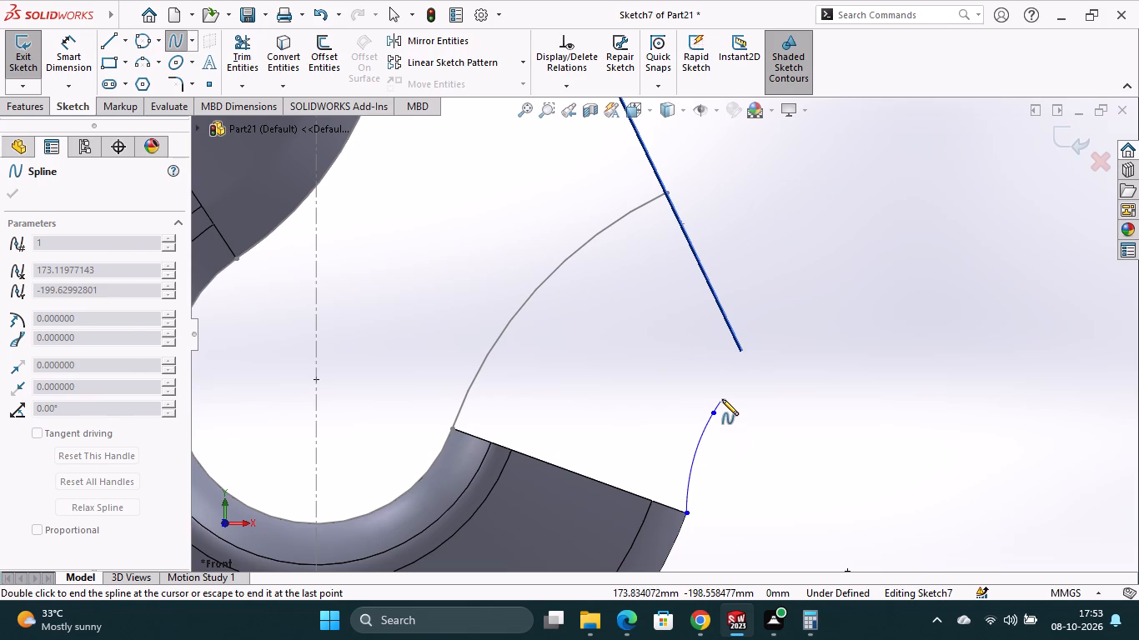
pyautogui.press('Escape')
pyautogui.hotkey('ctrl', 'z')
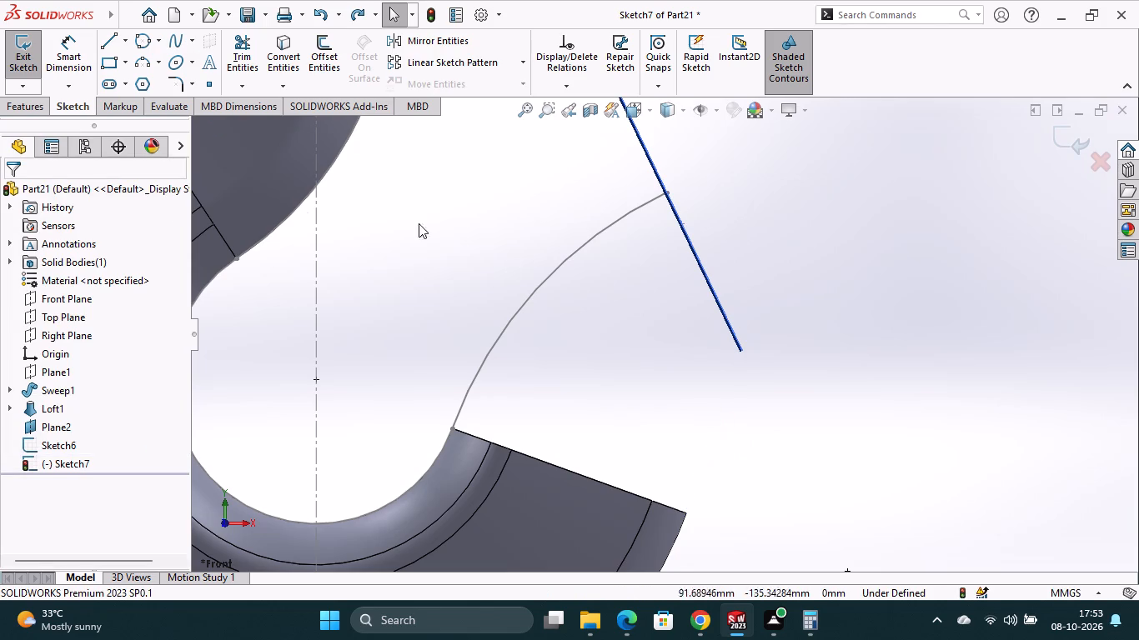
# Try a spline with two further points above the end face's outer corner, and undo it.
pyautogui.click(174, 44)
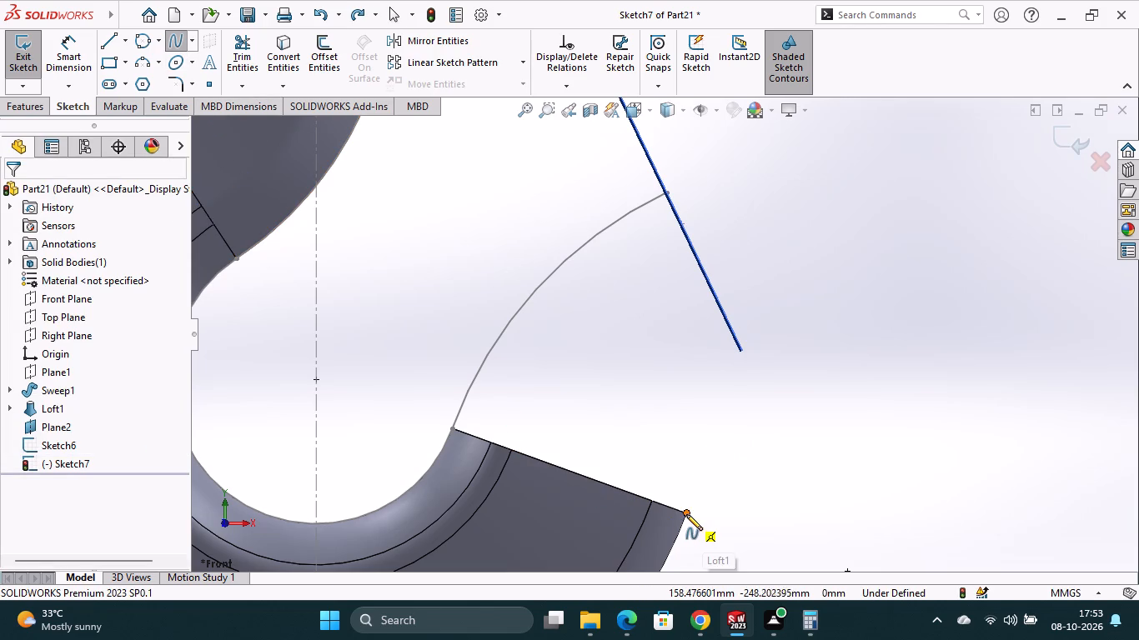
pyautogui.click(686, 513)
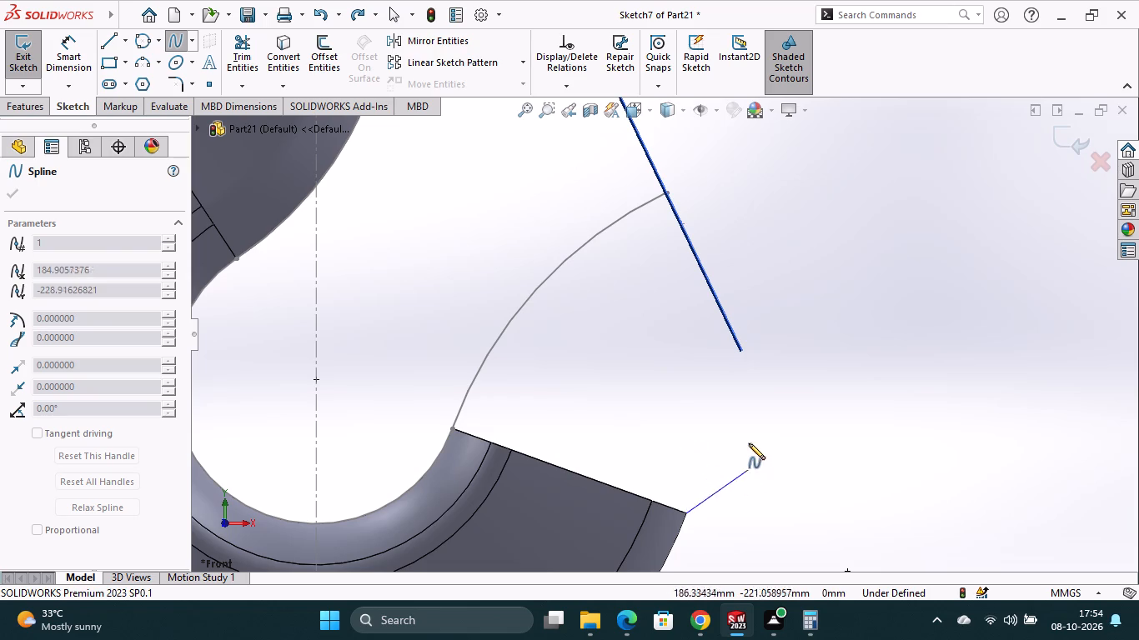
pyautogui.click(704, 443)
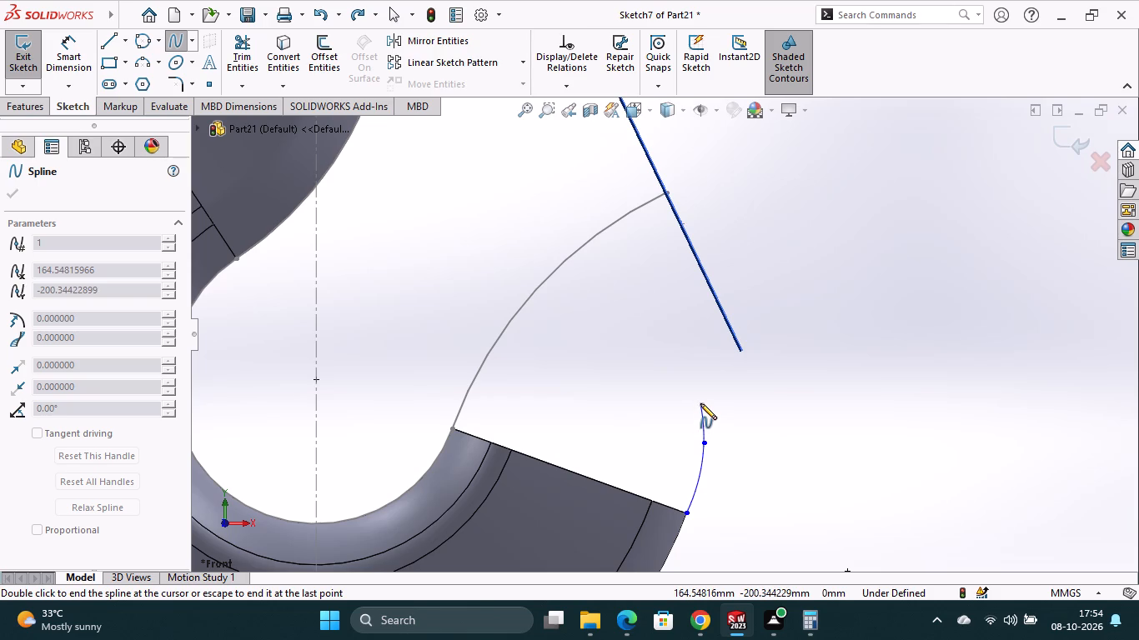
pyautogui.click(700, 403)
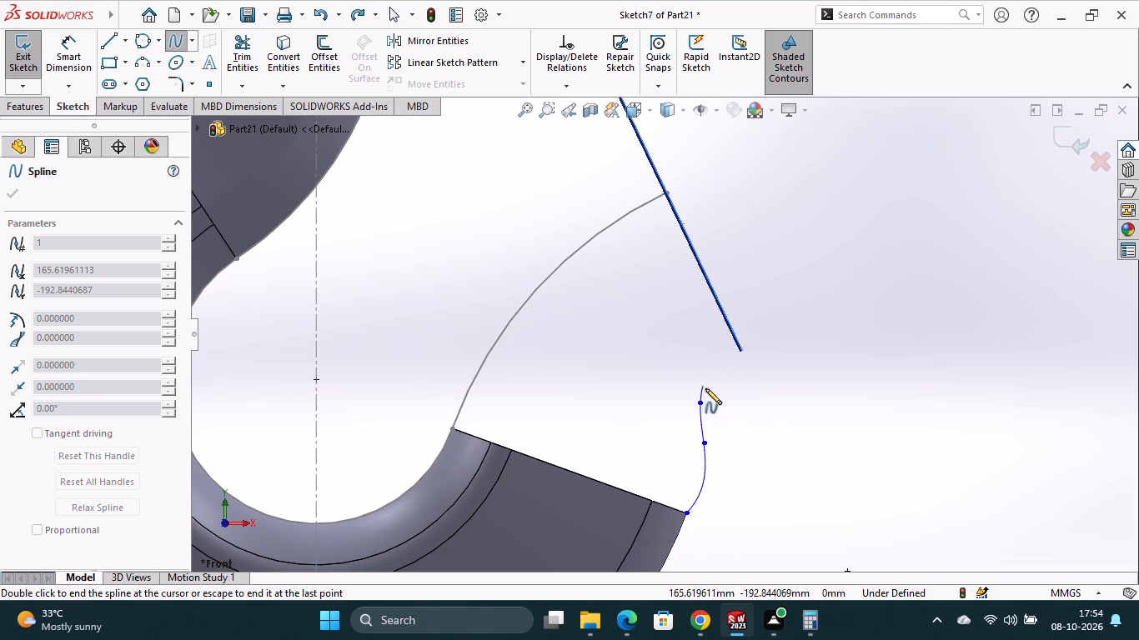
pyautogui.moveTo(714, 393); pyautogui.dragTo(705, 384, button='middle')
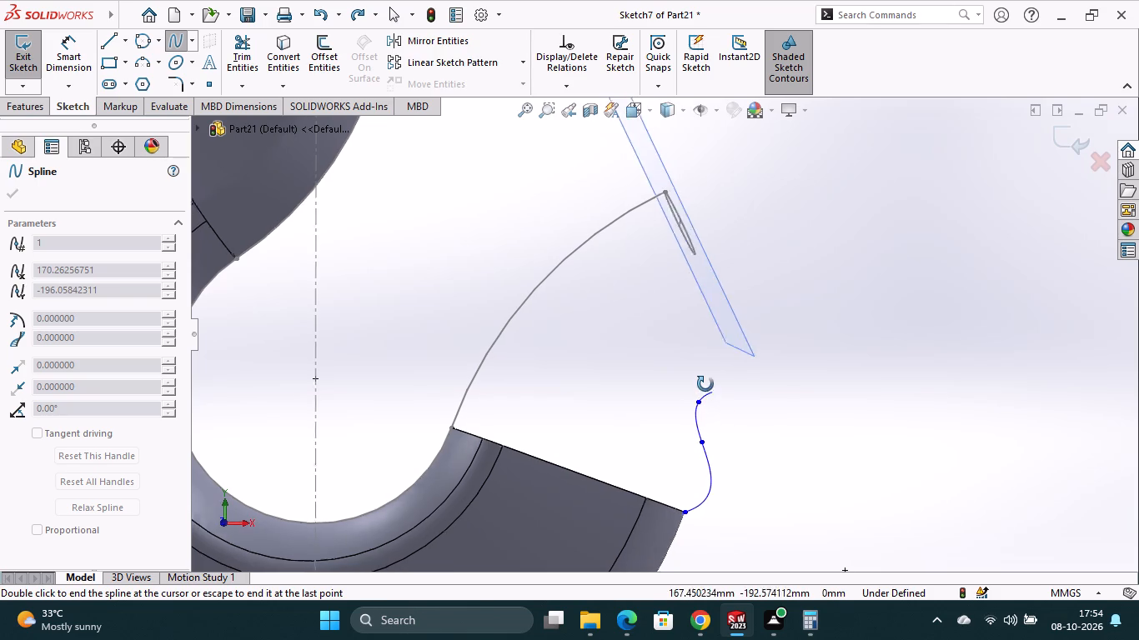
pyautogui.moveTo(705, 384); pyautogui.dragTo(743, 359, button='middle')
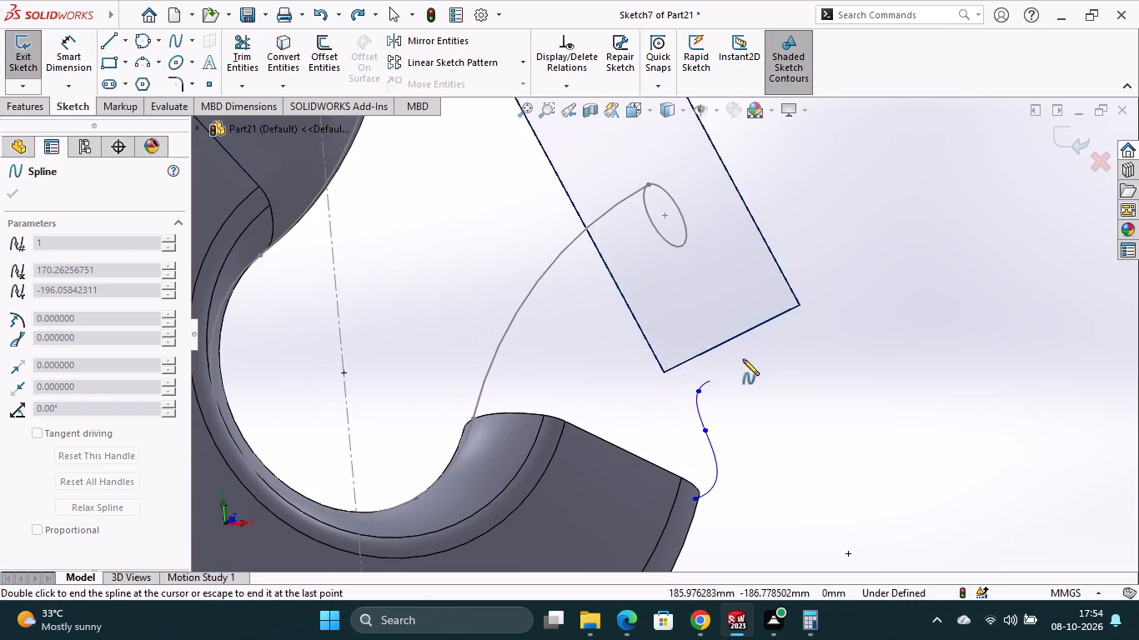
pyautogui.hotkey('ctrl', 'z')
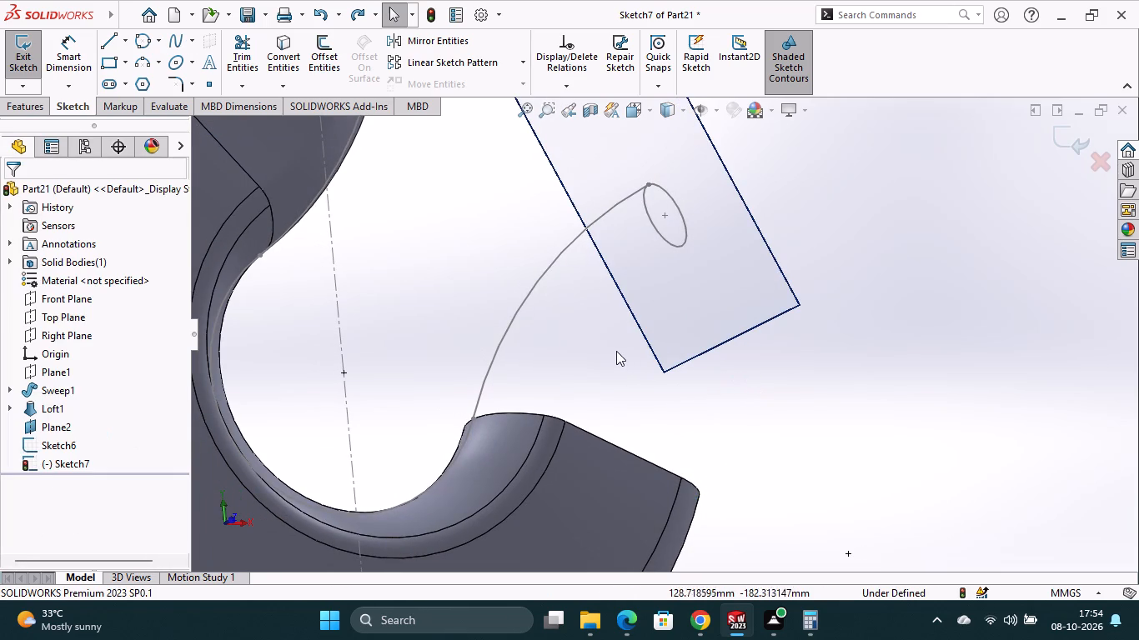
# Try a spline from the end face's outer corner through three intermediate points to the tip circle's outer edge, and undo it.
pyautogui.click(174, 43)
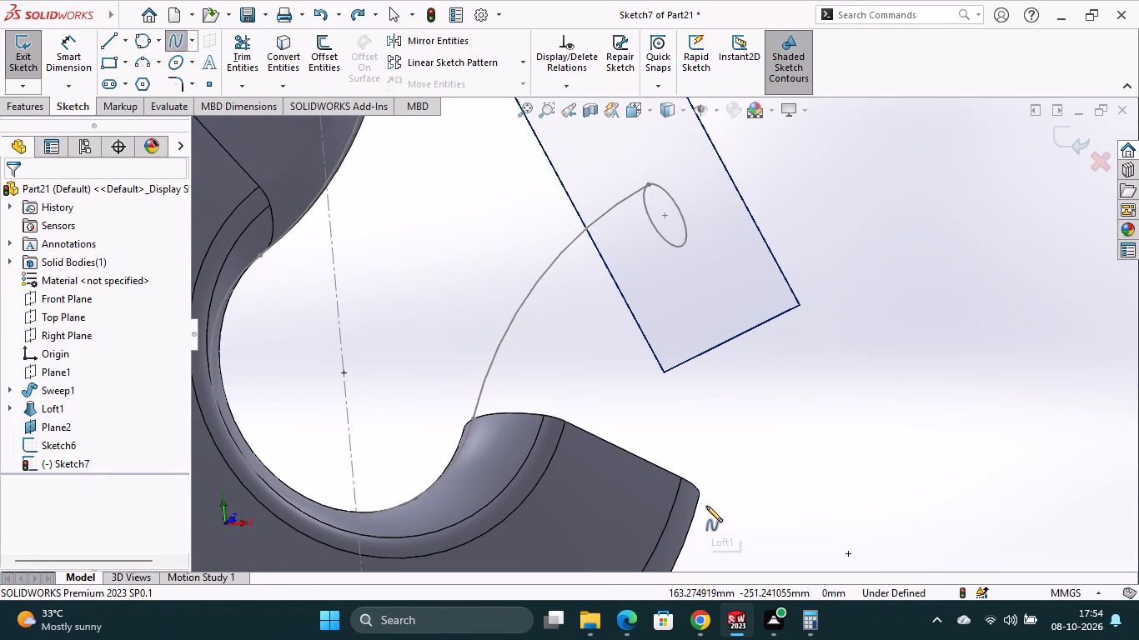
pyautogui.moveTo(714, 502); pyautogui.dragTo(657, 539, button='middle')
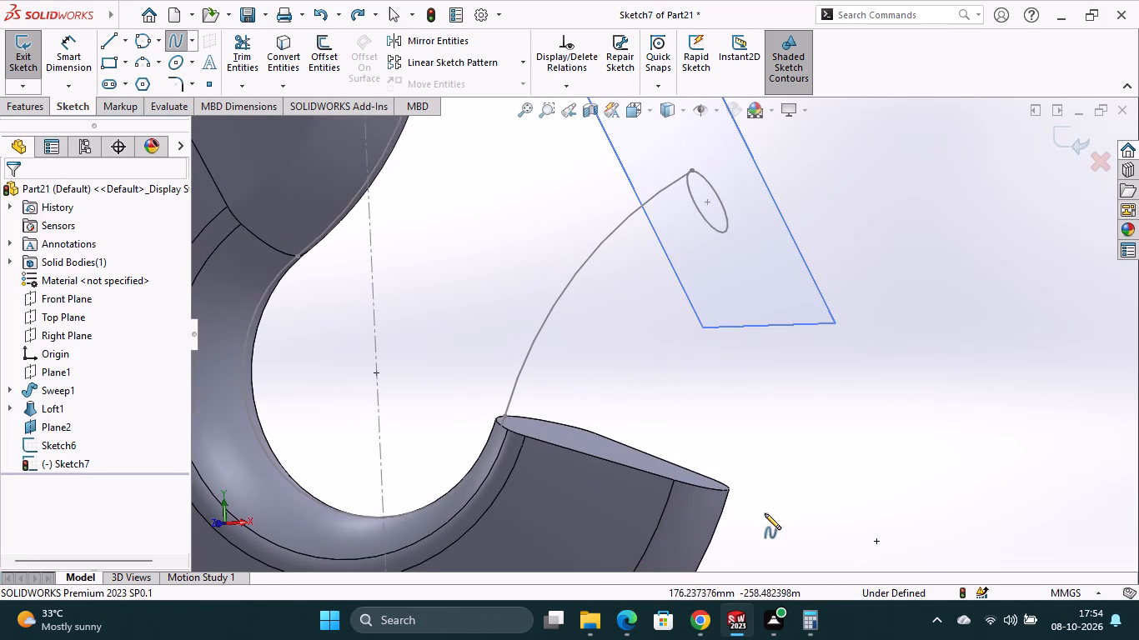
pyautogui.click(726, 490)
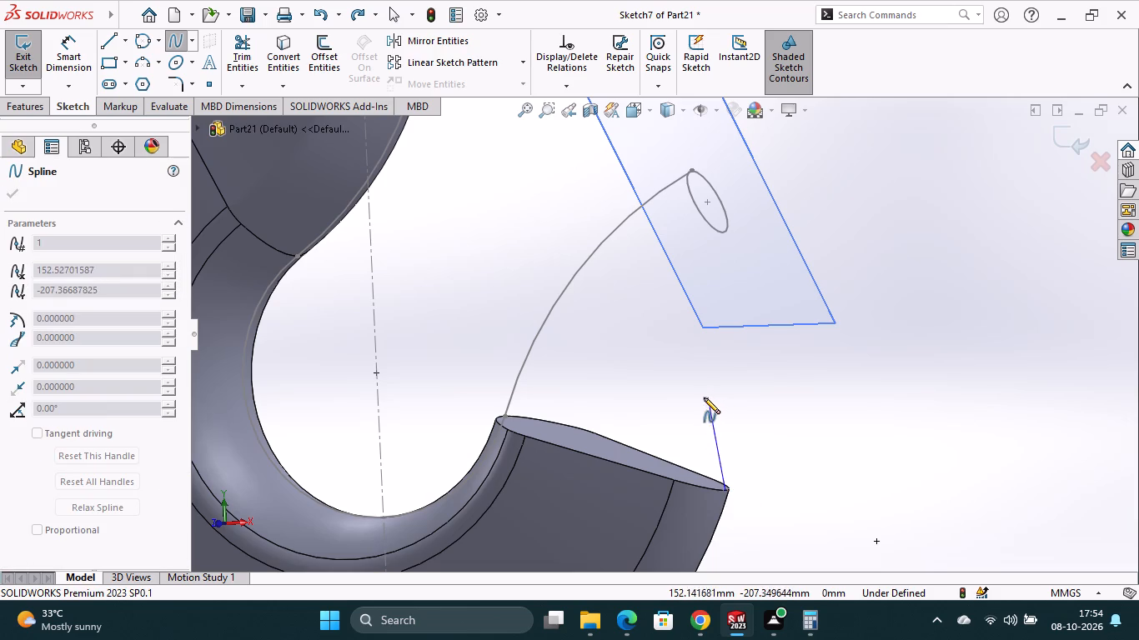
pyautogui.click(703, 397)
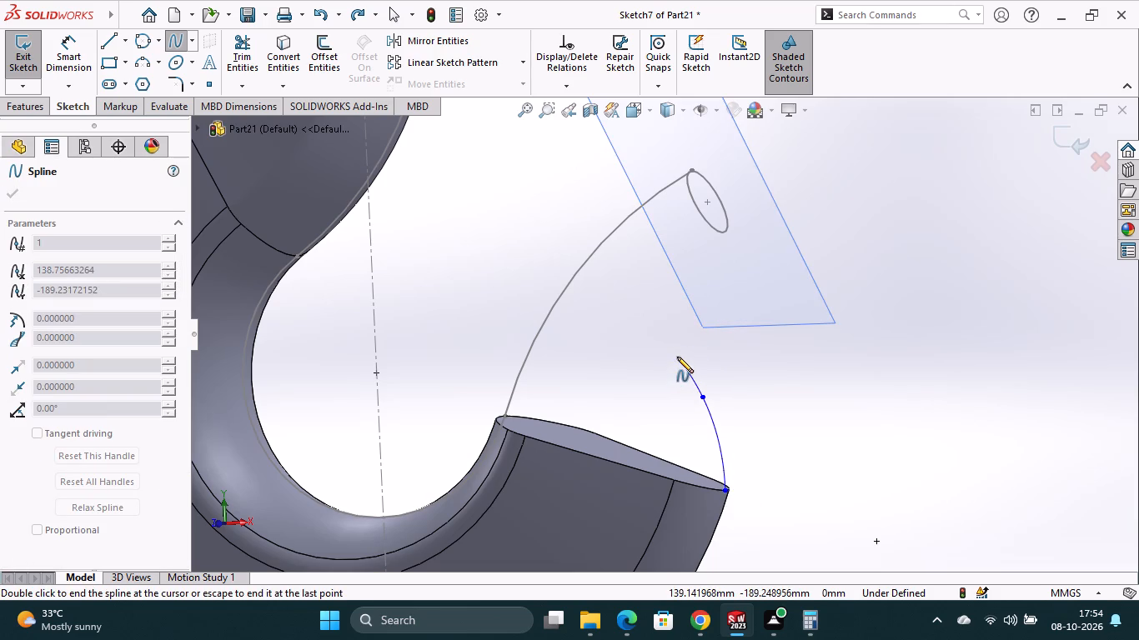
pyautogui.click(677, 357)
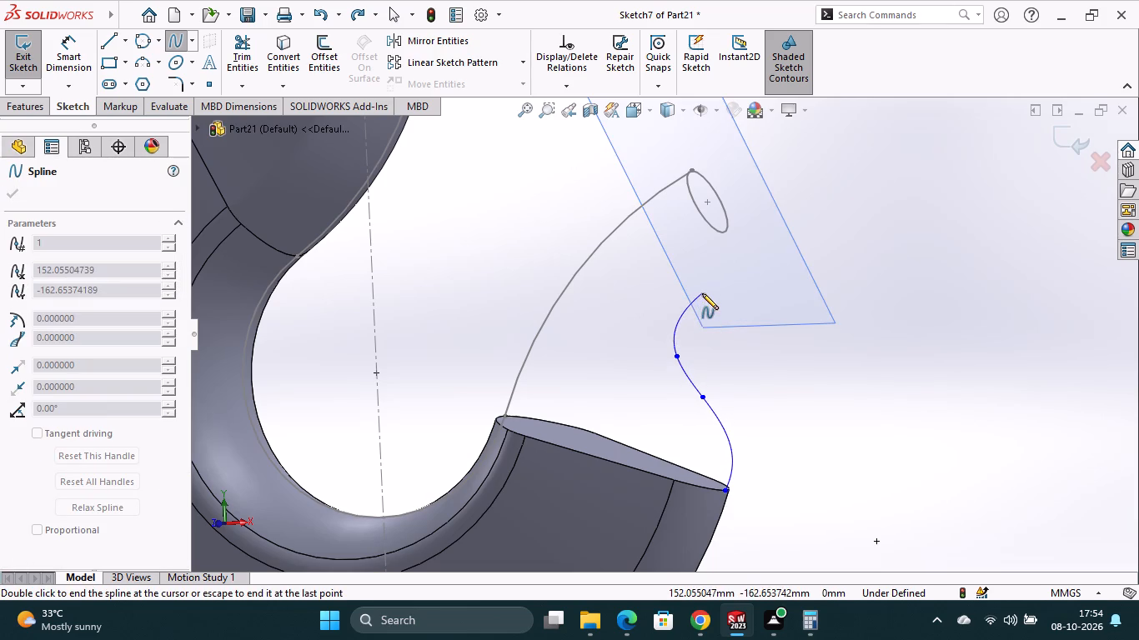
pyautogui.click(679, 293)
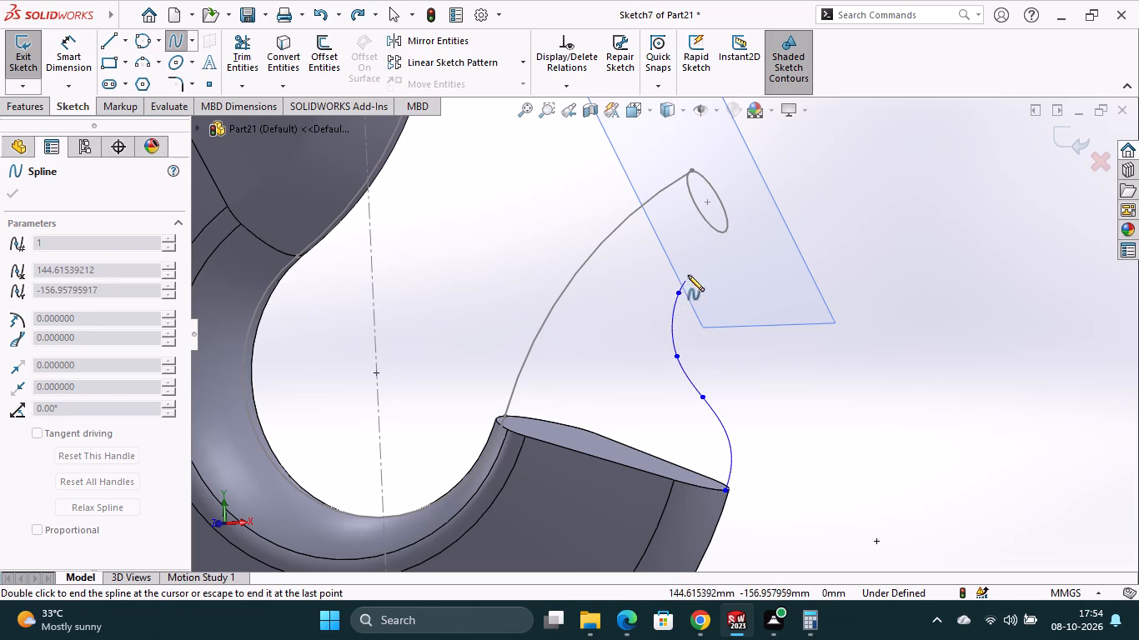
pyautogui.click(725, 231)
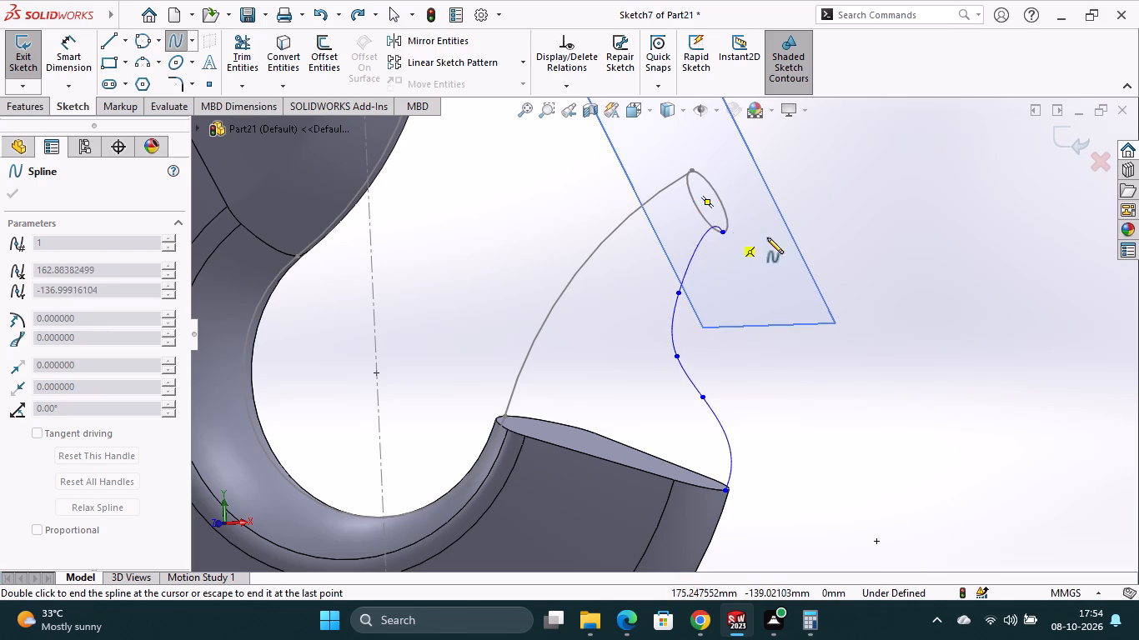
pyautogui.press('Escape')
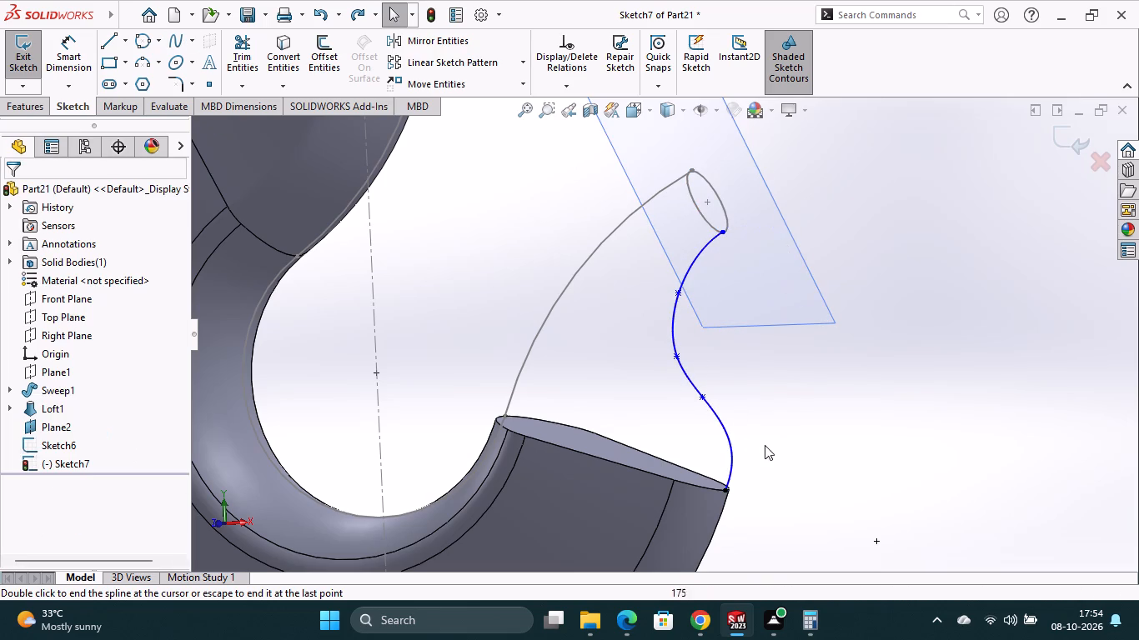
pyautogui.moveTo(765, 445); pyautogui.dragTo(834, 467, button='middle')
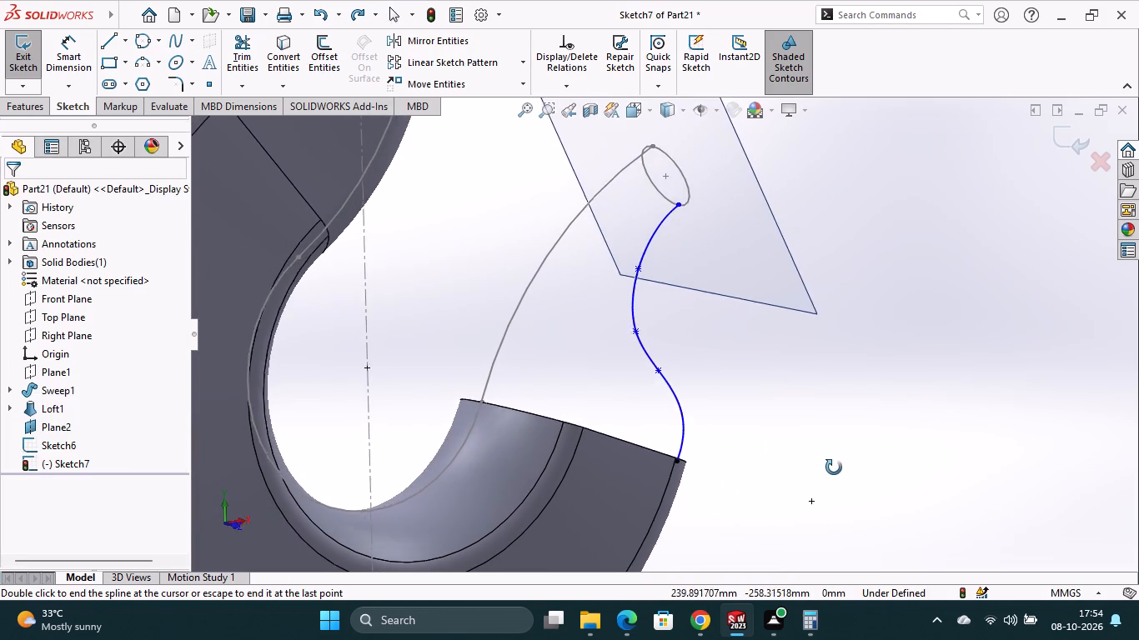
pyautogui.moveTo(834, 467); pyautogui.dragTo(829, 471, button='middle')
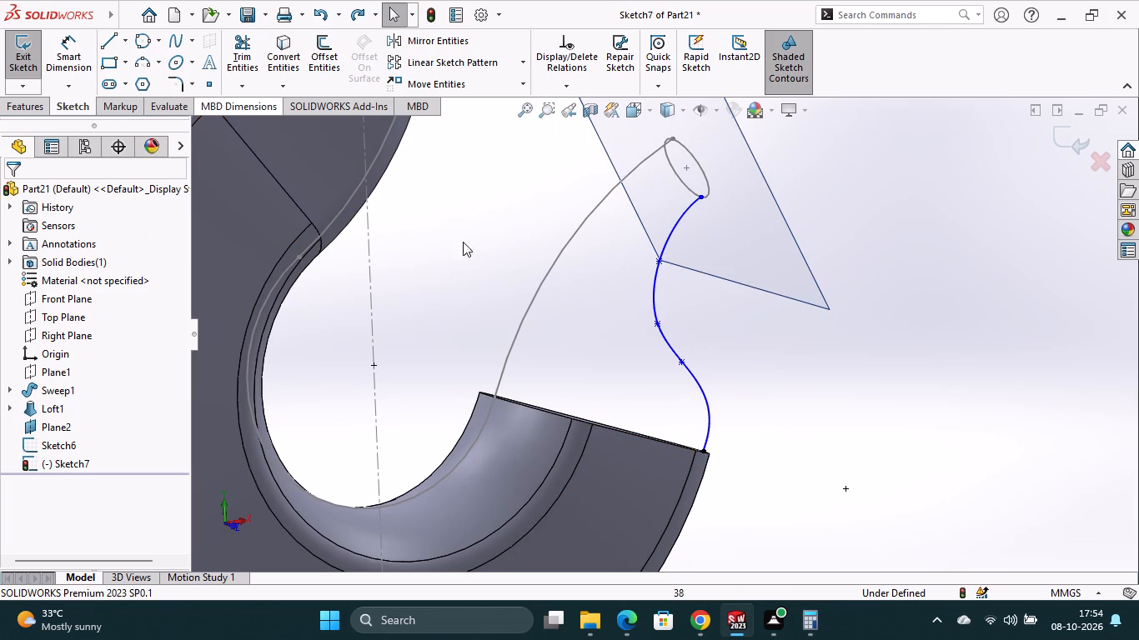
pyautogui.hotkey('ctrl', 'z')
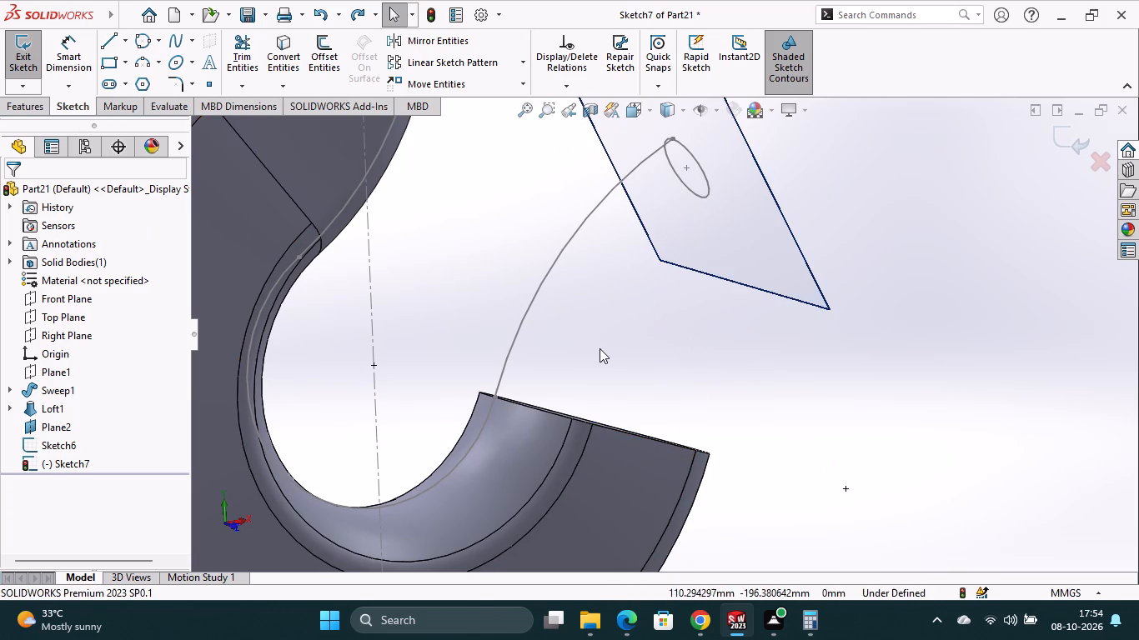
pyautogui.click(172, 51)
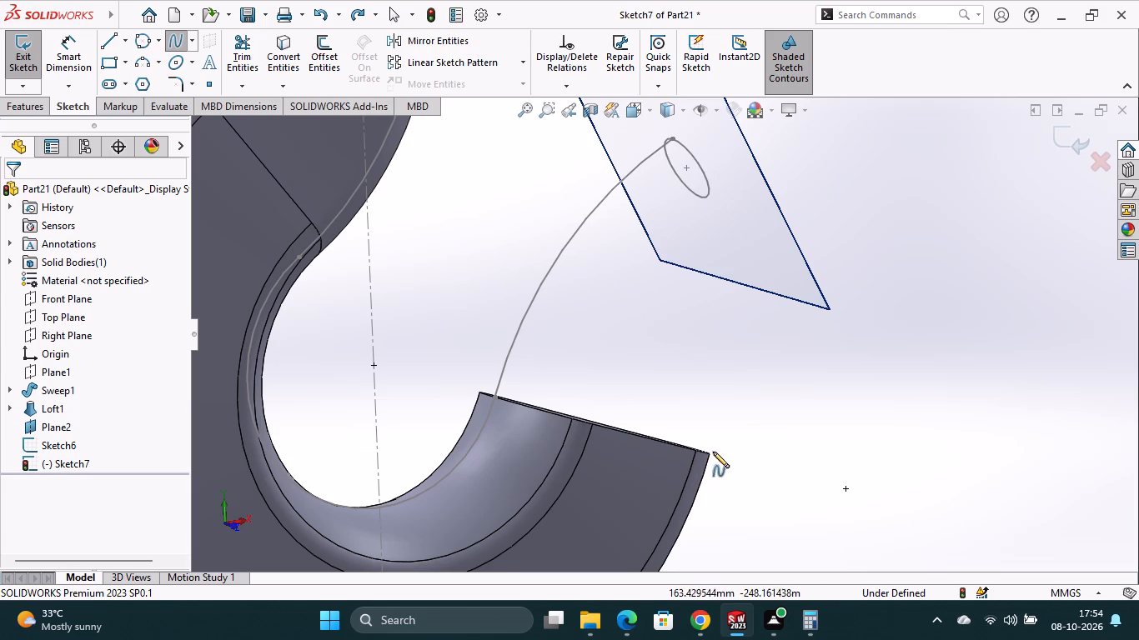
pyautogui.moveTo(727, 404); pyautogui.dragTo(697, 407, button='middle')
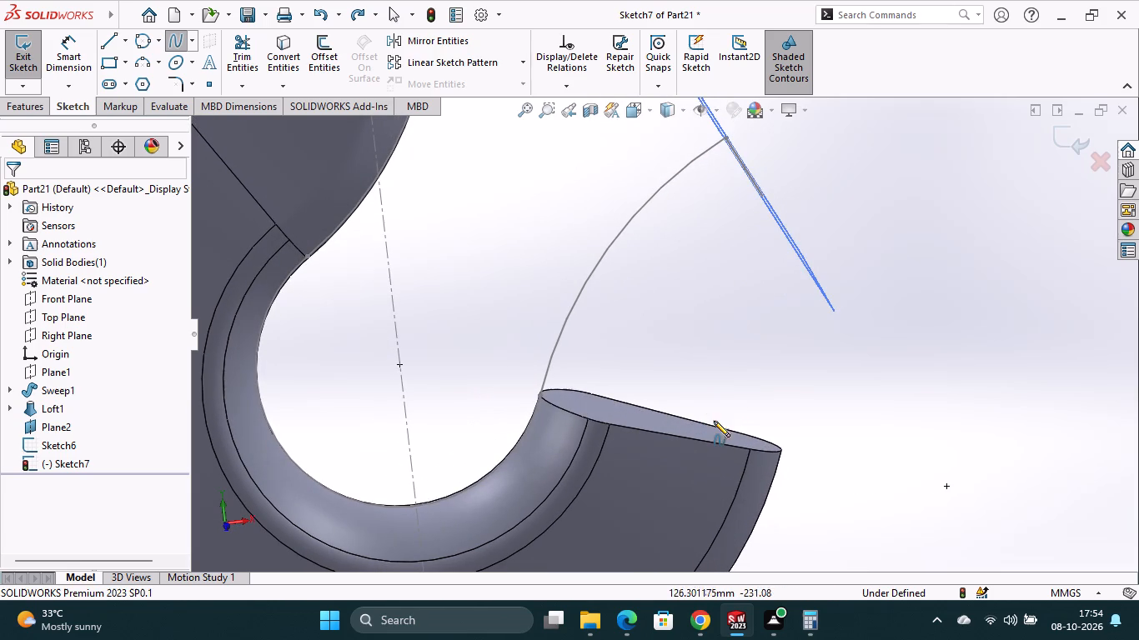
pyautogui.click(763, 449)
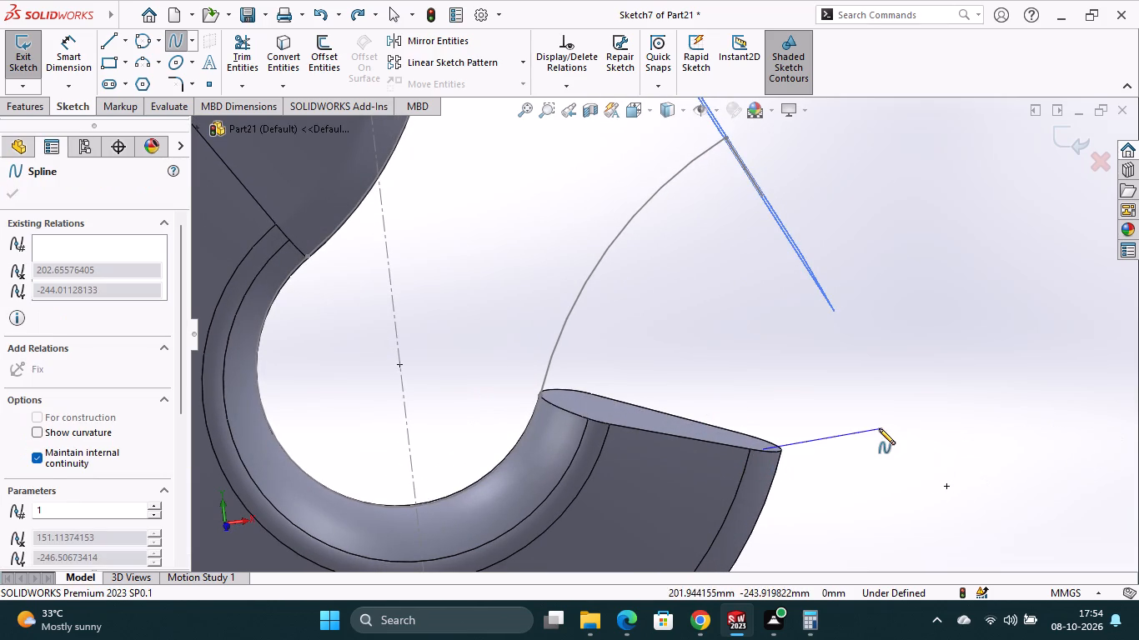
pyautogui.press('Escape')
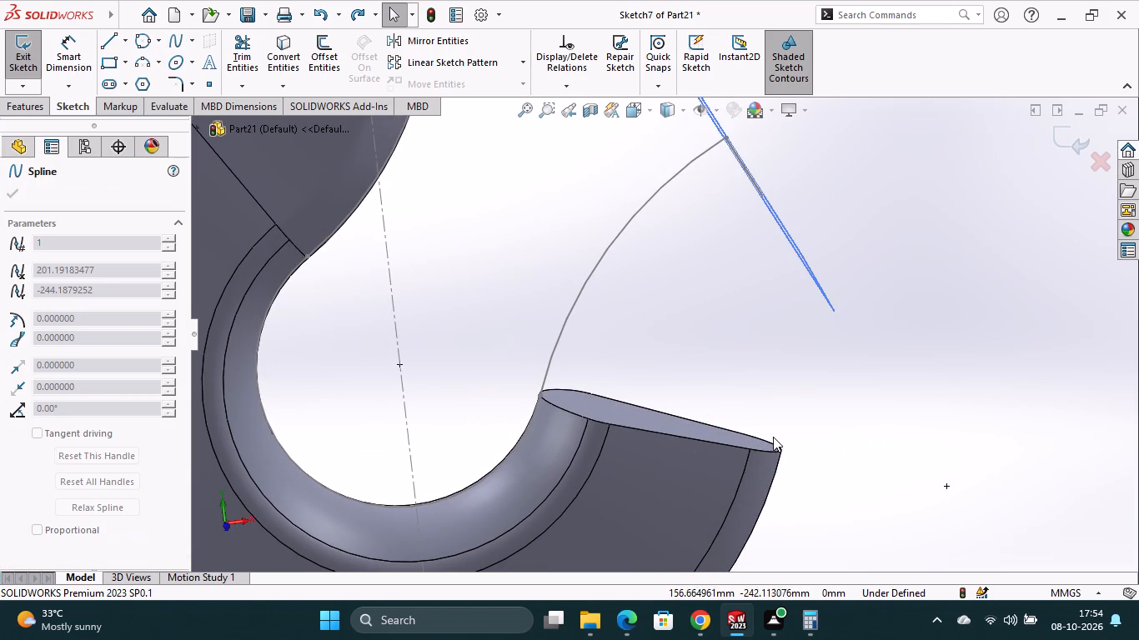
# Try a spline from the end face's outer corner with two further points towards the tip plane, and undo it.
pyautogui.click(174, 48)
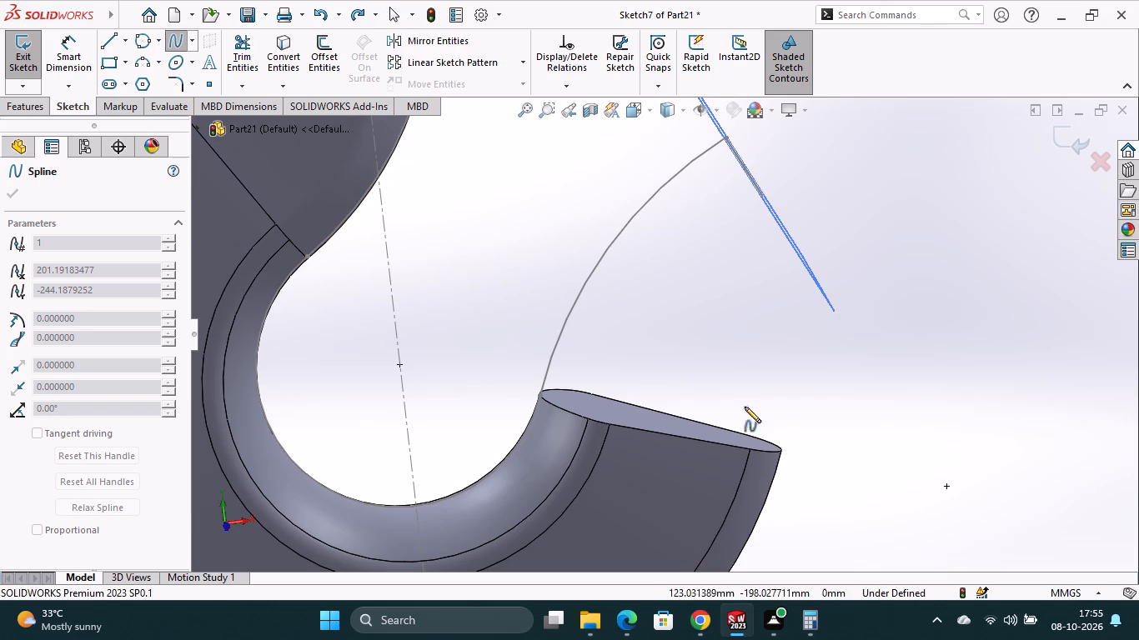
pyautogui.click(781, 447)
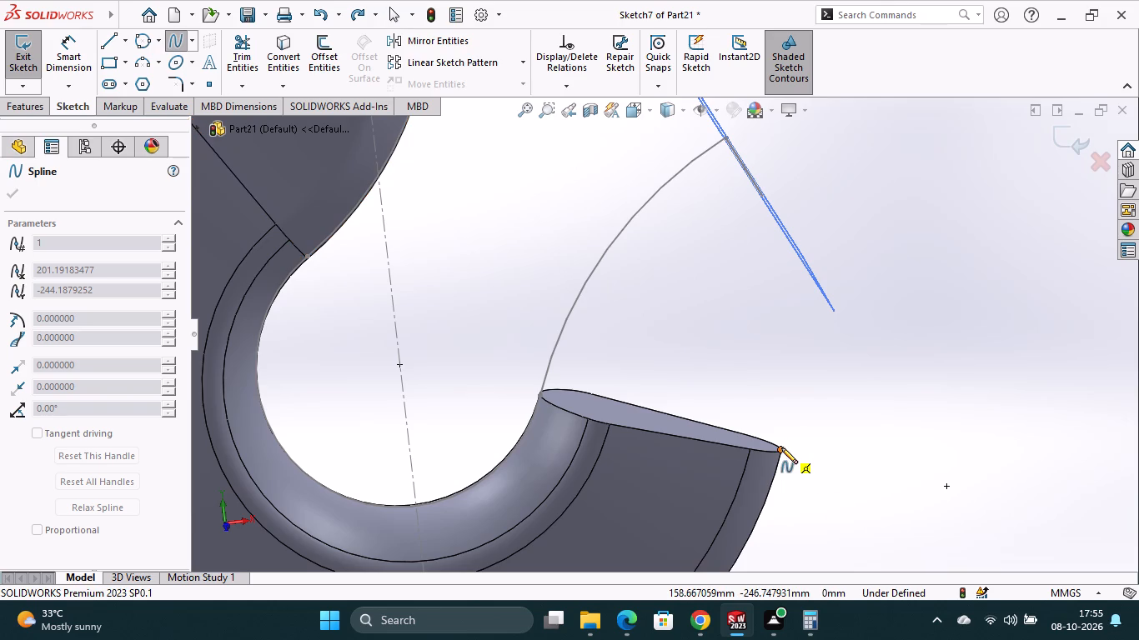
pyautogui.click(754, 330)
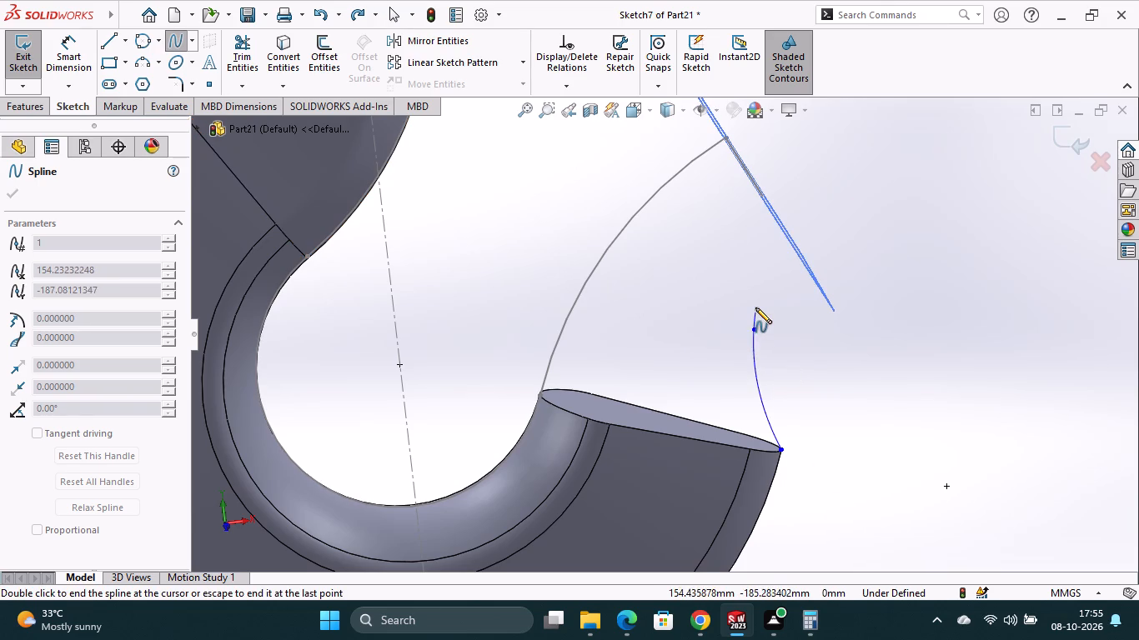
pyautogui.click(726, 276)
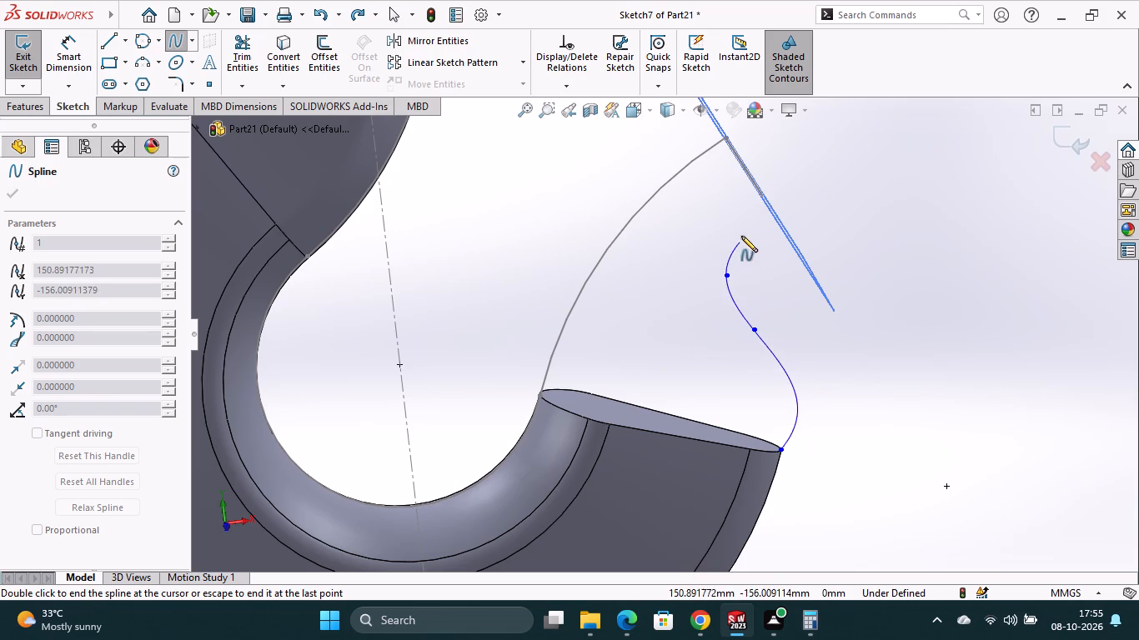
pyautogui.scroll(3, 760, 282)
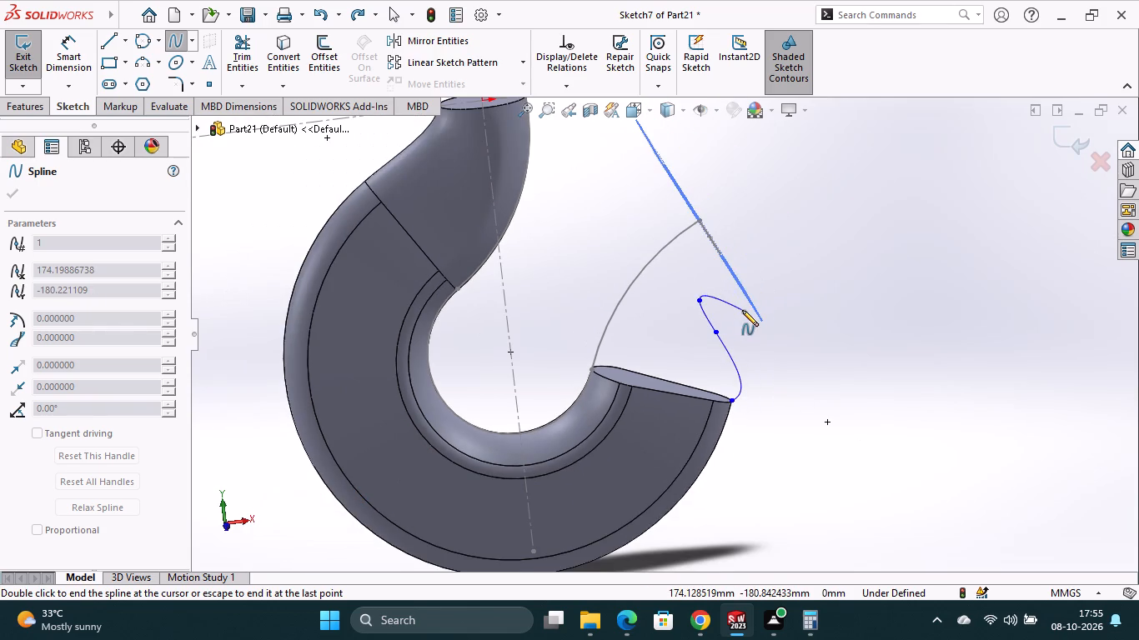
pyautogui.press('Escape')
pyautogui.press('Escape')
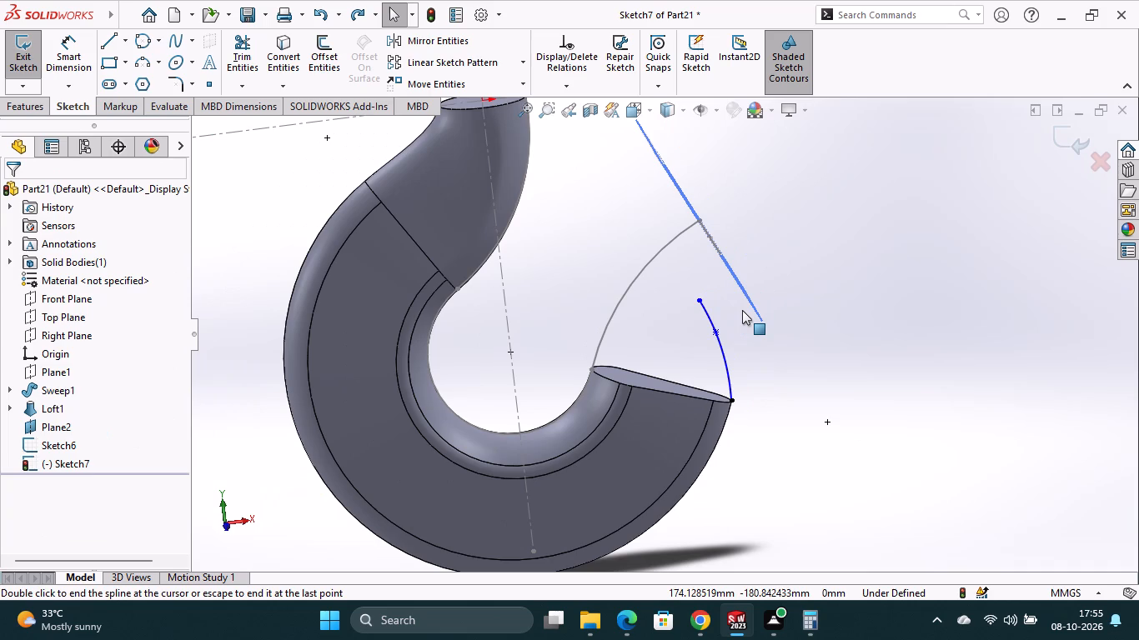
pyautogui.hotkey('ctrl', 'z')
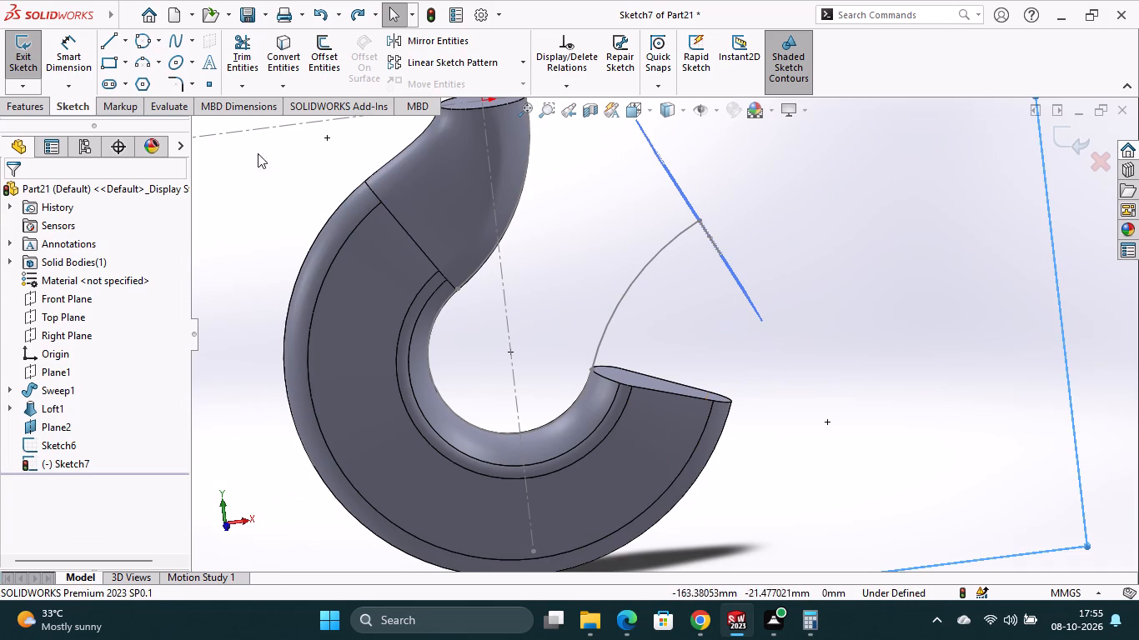
# Draw a spline from the end face's outer corner through two intermediate points to the tip circle's outer edge.
pyautogui.click(173, 42)
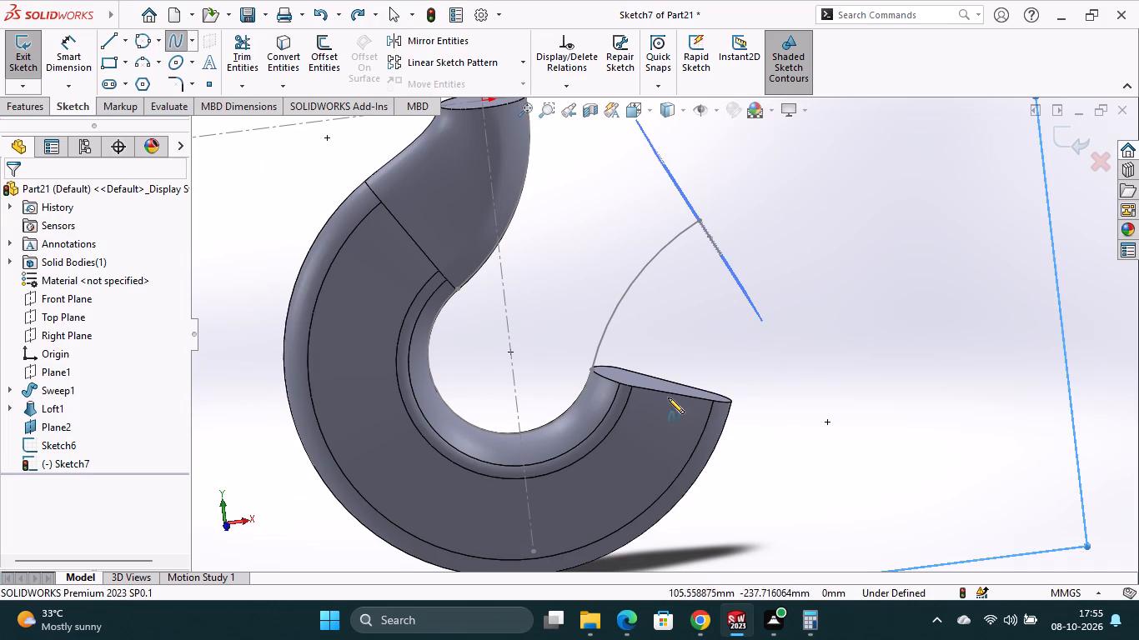
pyautogui.click(732, 397)
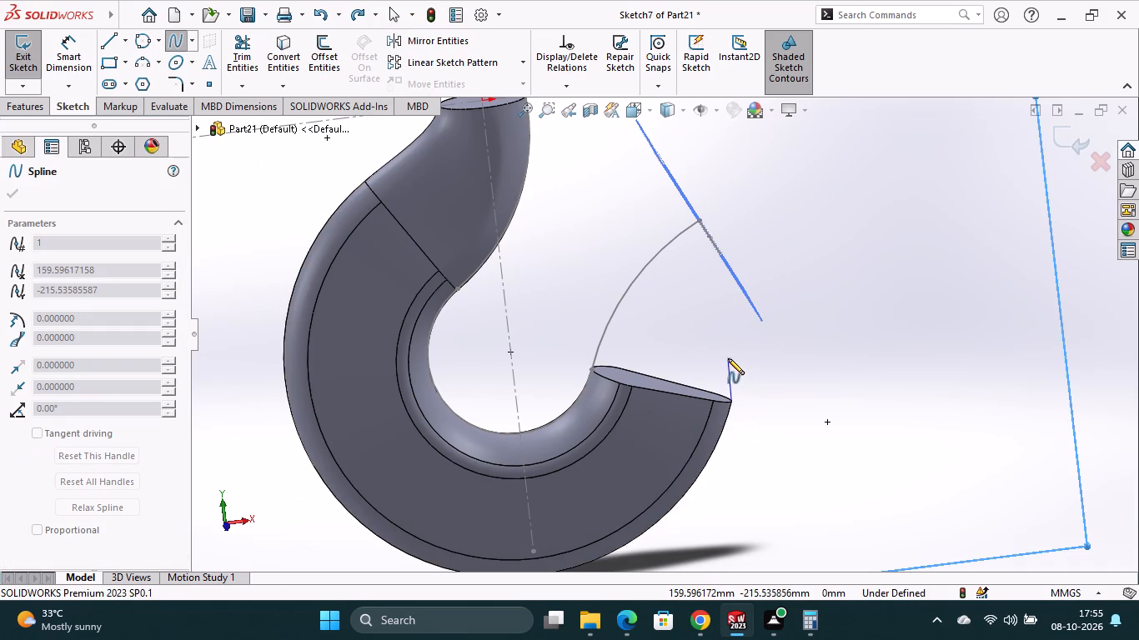
pyautogui.click(732, 362)
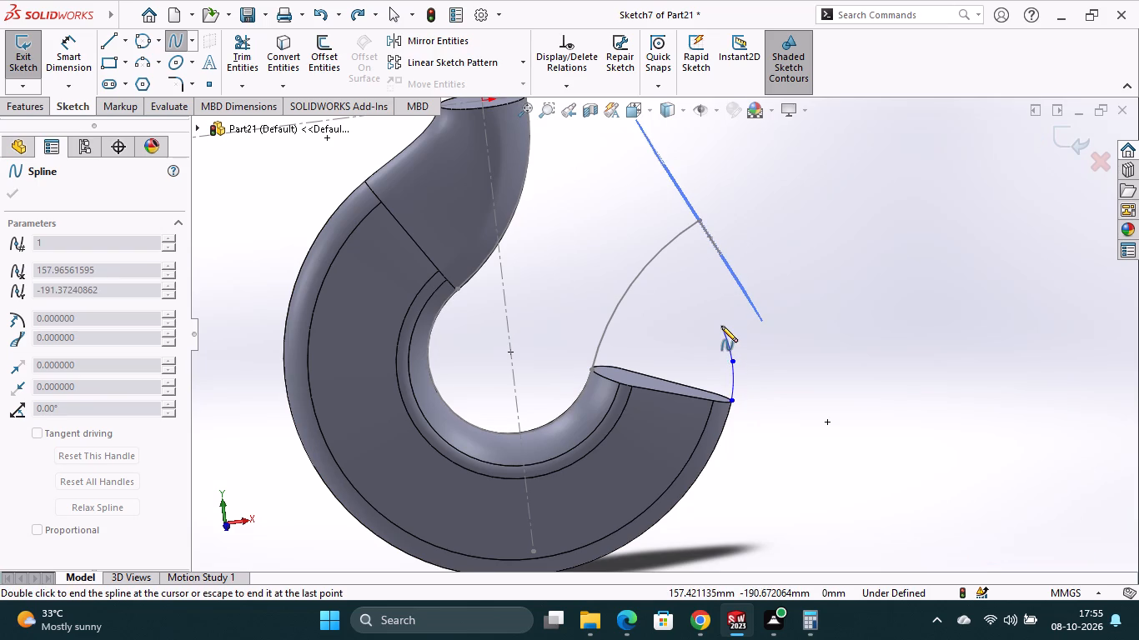
pyautogui.click(721, 326)
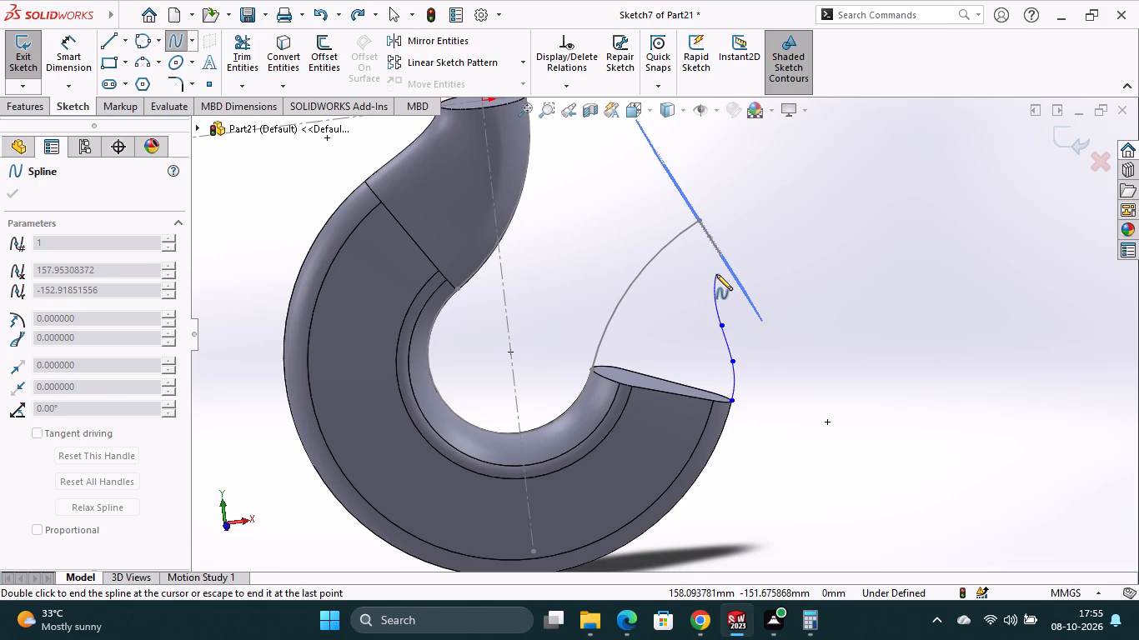
pyautogui.moveTo(716, 274); pyautogui.dragTo(704, 274, button='middle')
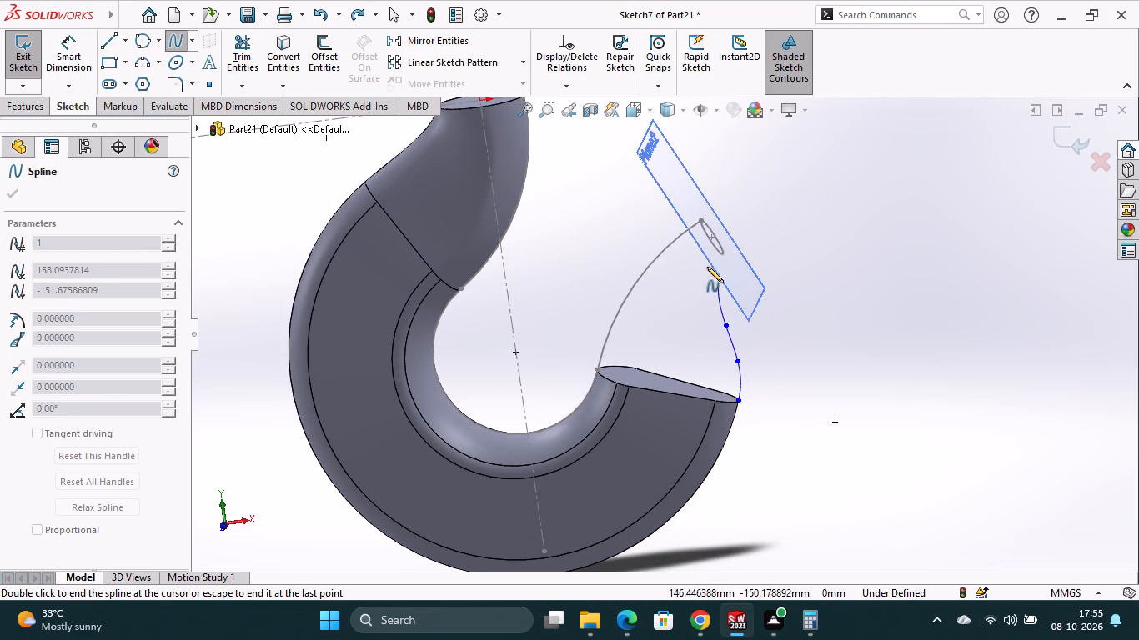
pyautogui.click(722, 254)
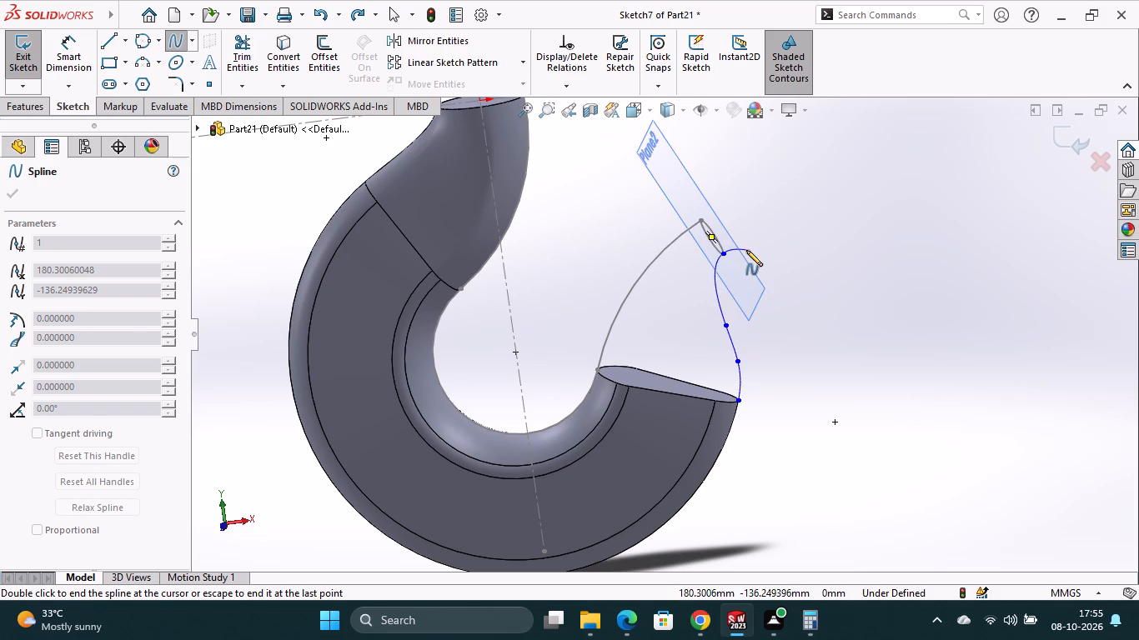
pyautogui.press('Escape')
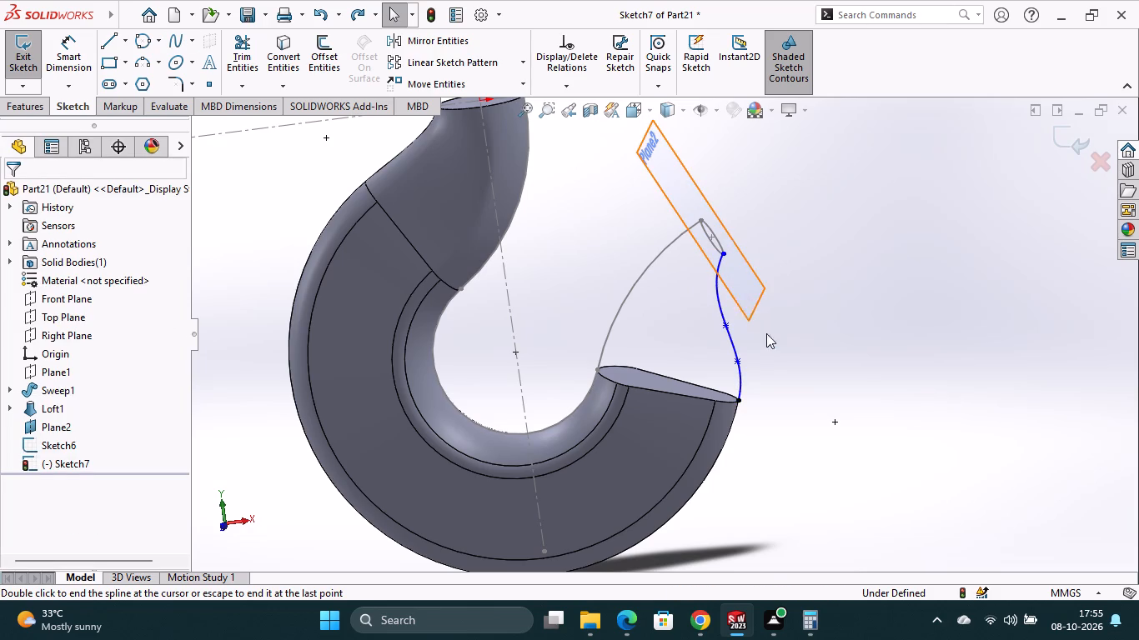
# Apply a Fix relation to the outer guide spline and exit the sketch.
pyautogui.moveTo(768, 366); pyautogui.dragTo(781, 352, button='middle')
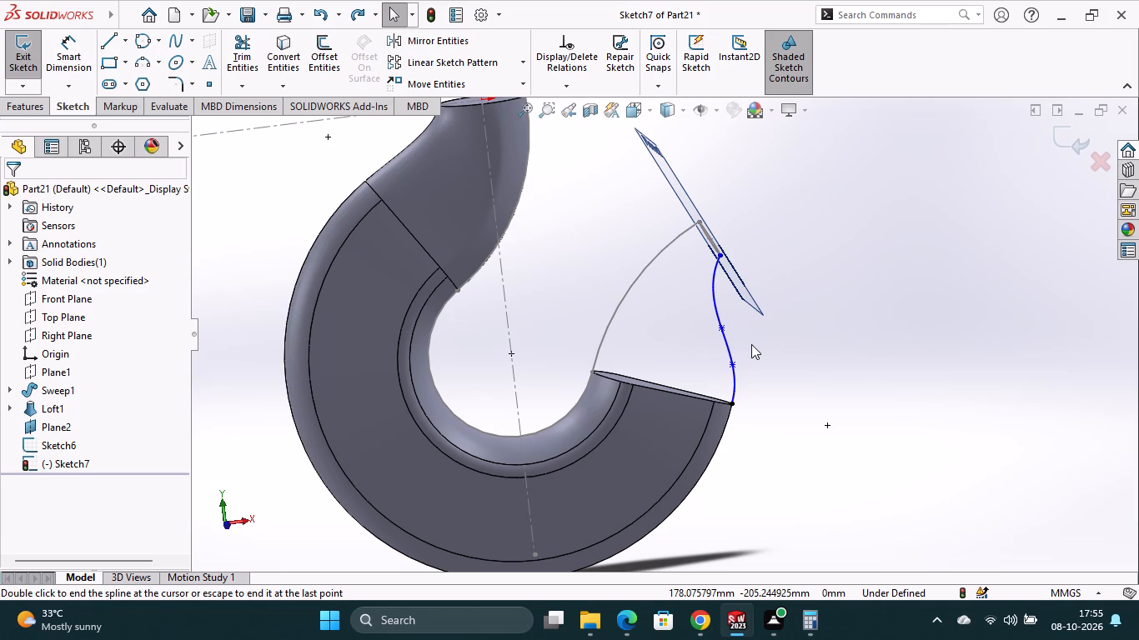
pyautogui.scroll(1, 751, 344)
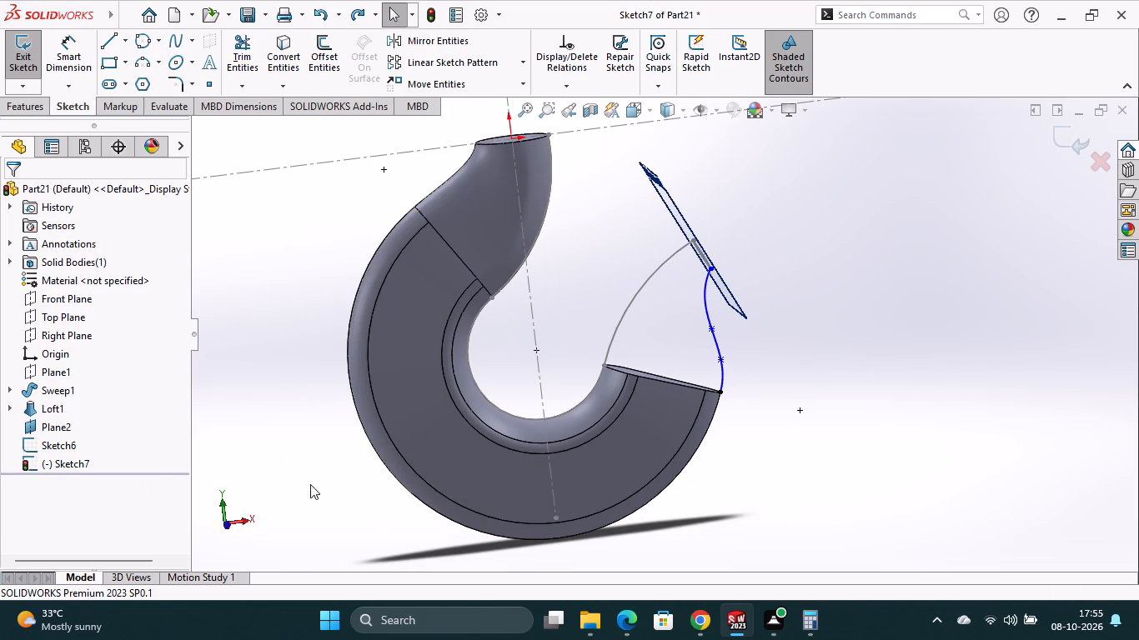
pyautogui.rightClick(715, 342)
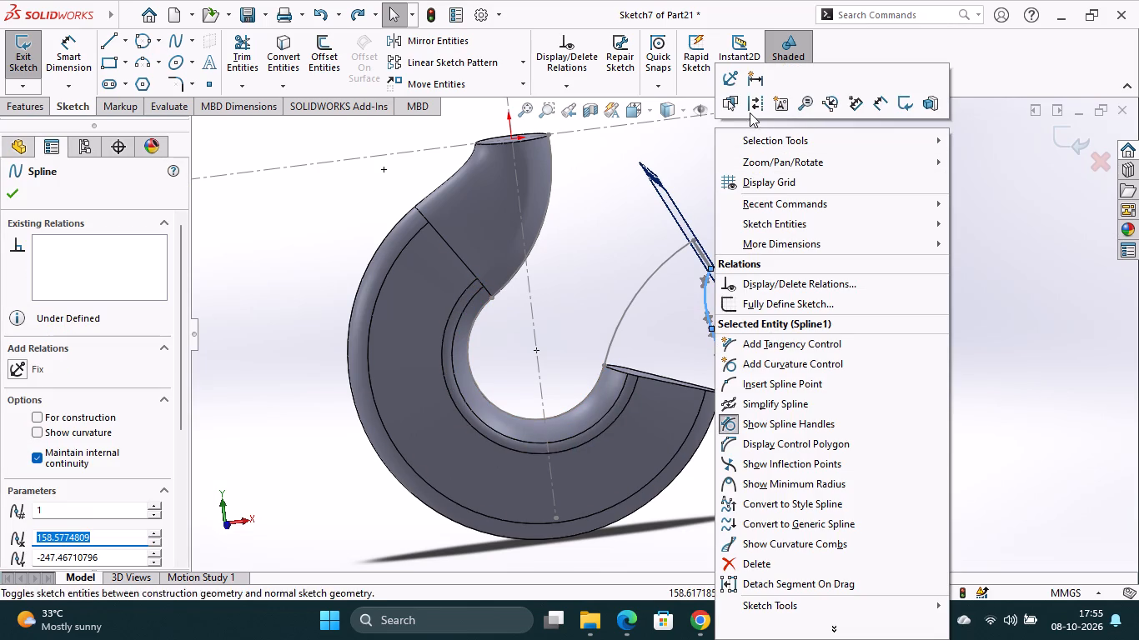
pyautogui.click(738, 82)
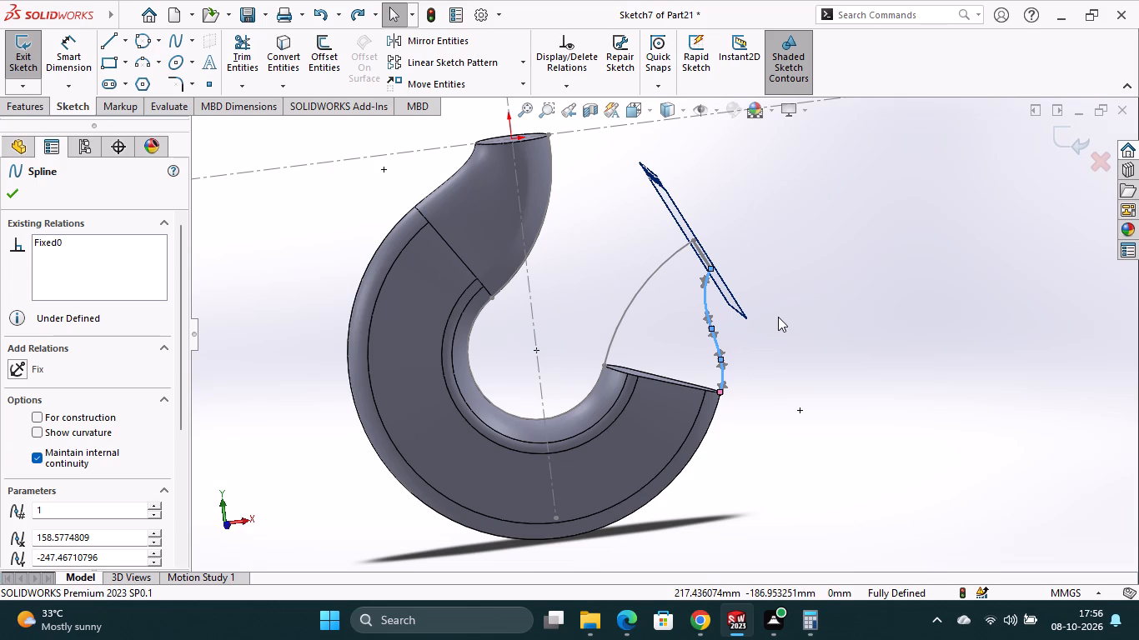
pyautogui.press('Escape')
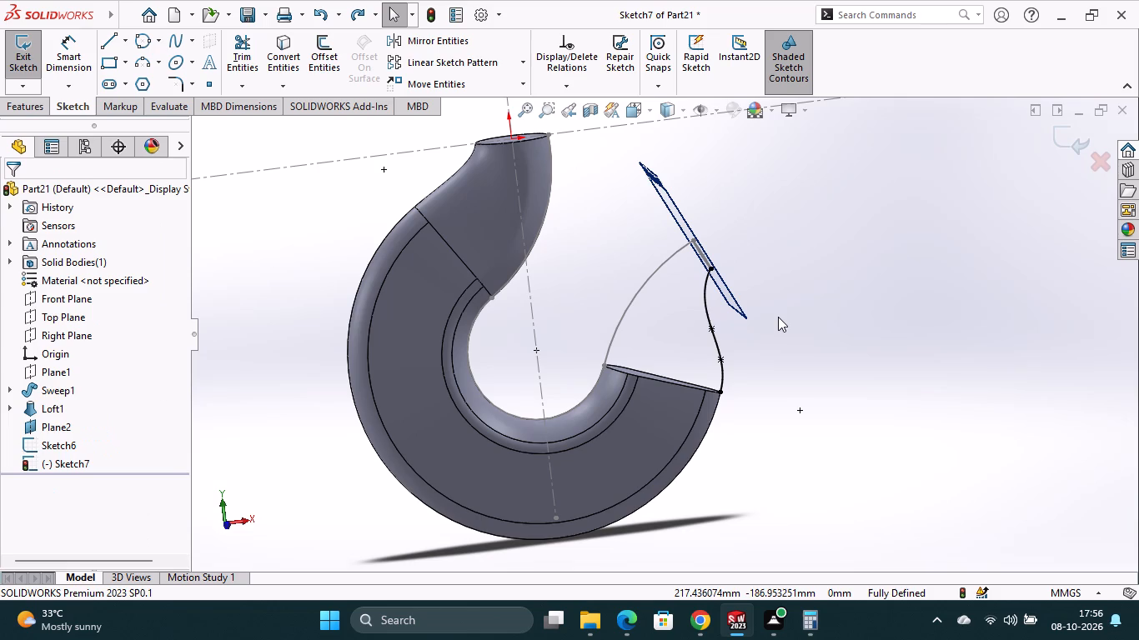
pyautogui.click(30, 69)
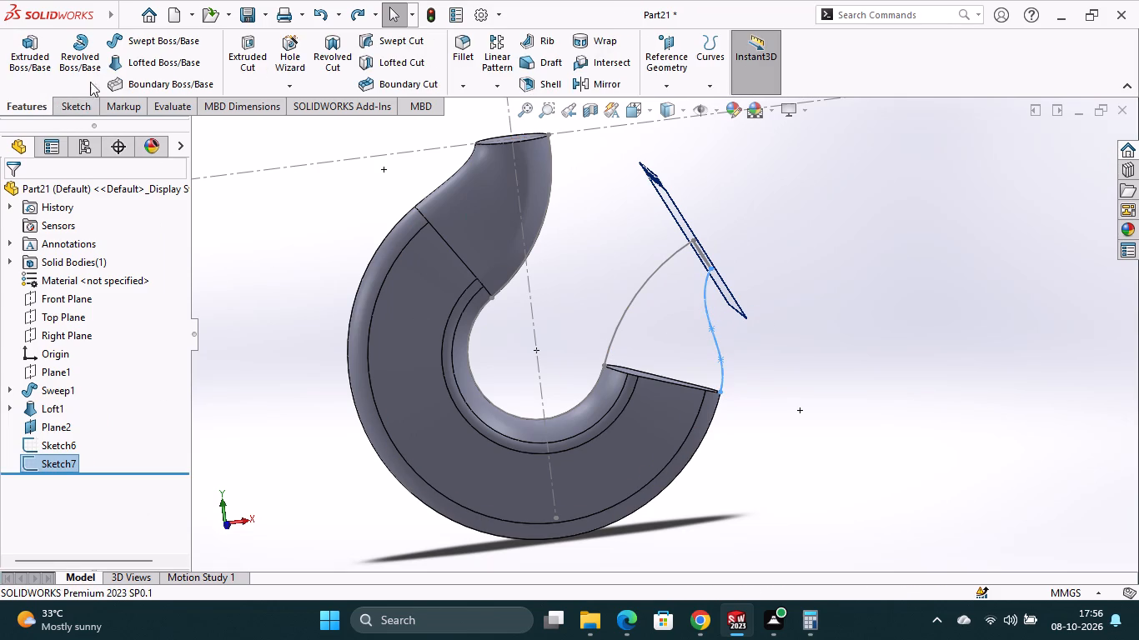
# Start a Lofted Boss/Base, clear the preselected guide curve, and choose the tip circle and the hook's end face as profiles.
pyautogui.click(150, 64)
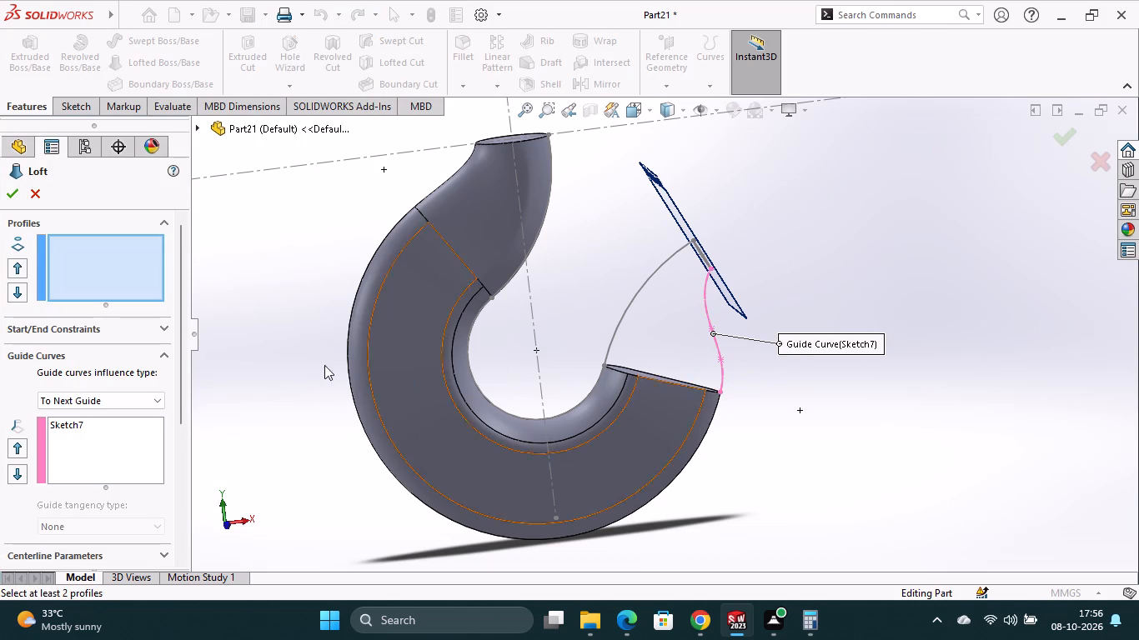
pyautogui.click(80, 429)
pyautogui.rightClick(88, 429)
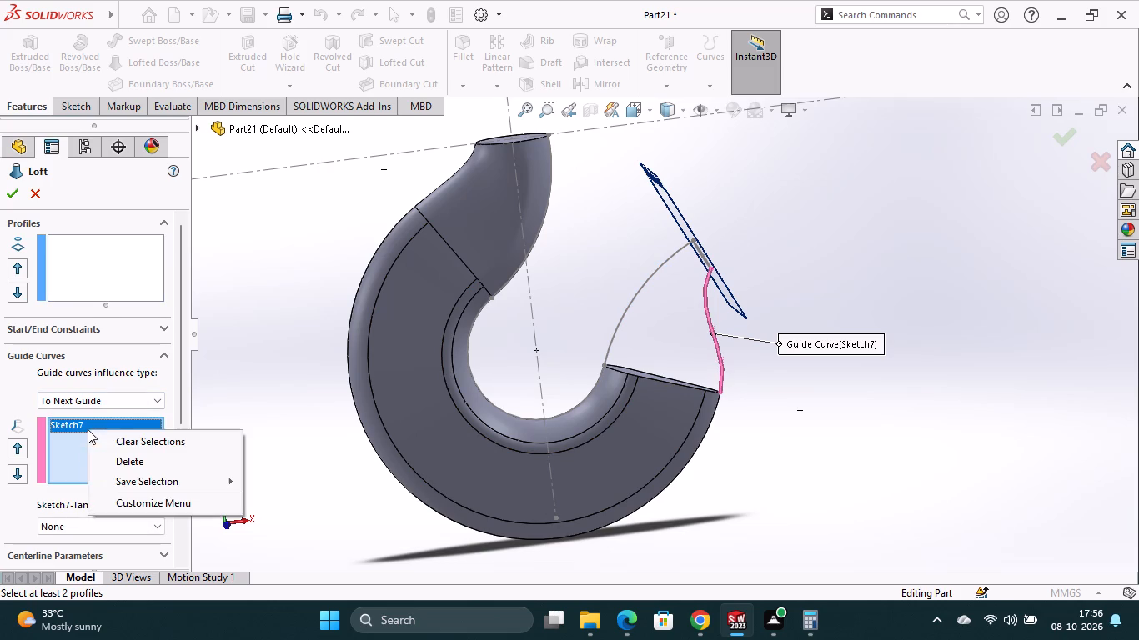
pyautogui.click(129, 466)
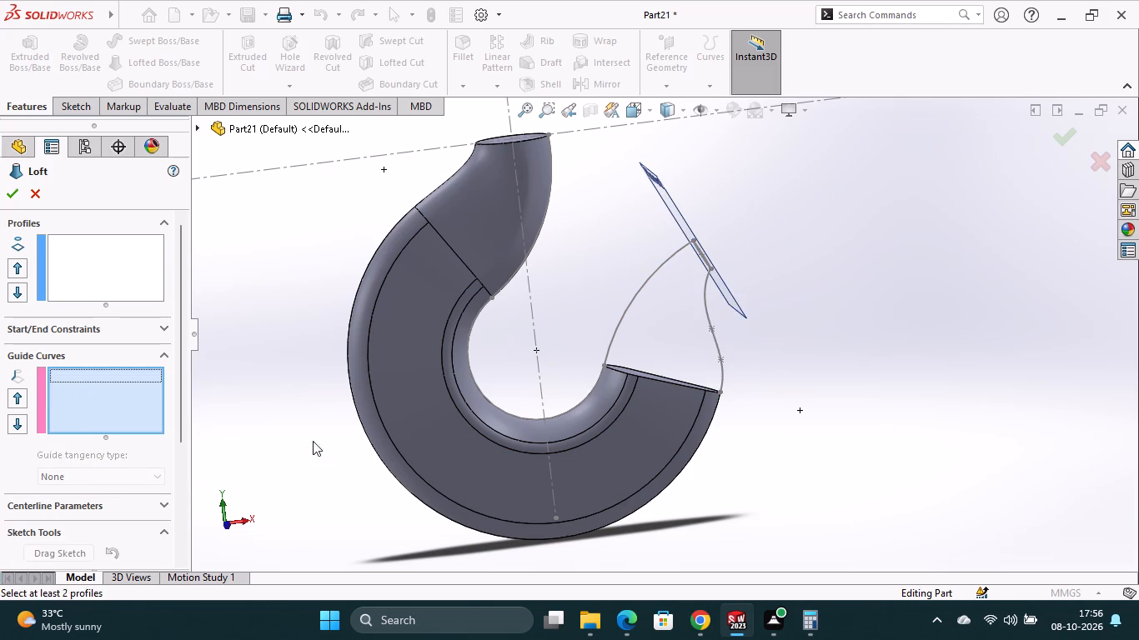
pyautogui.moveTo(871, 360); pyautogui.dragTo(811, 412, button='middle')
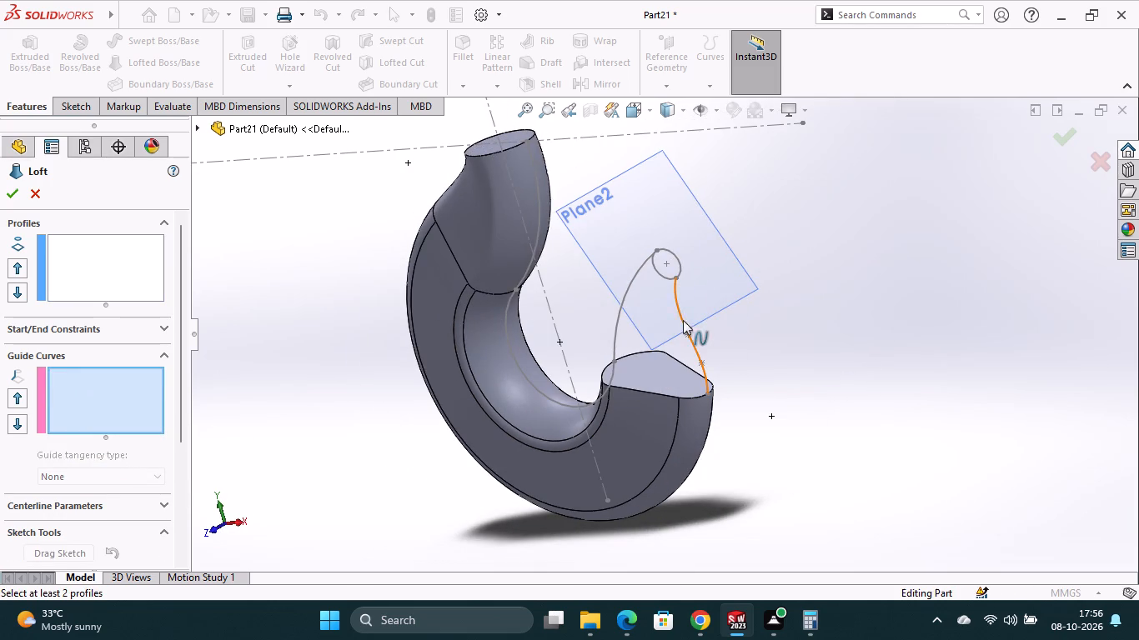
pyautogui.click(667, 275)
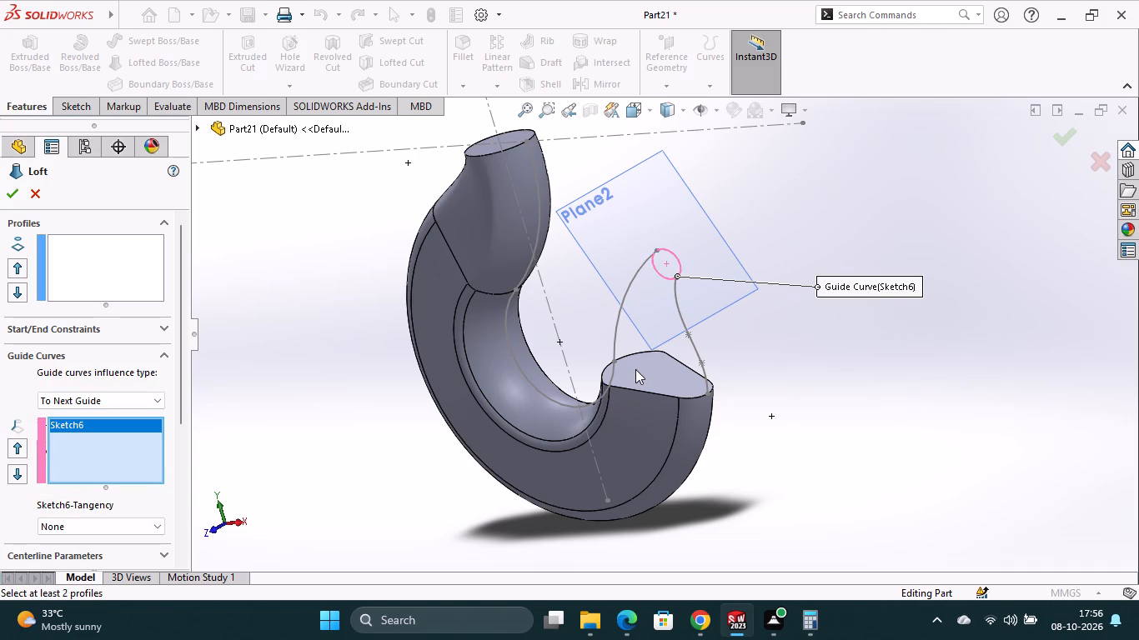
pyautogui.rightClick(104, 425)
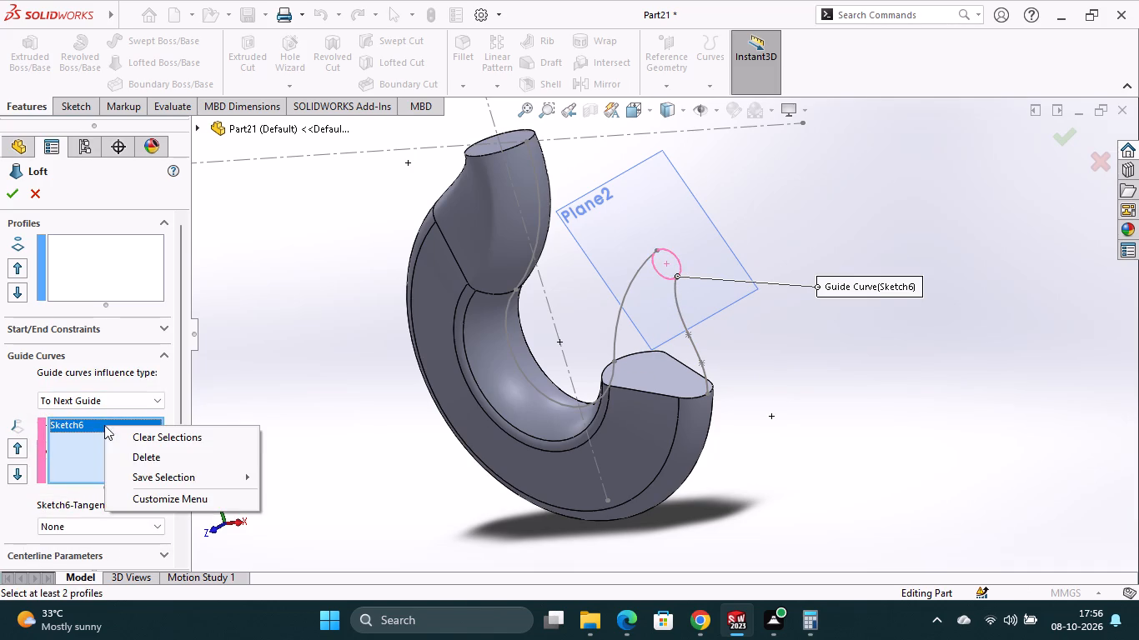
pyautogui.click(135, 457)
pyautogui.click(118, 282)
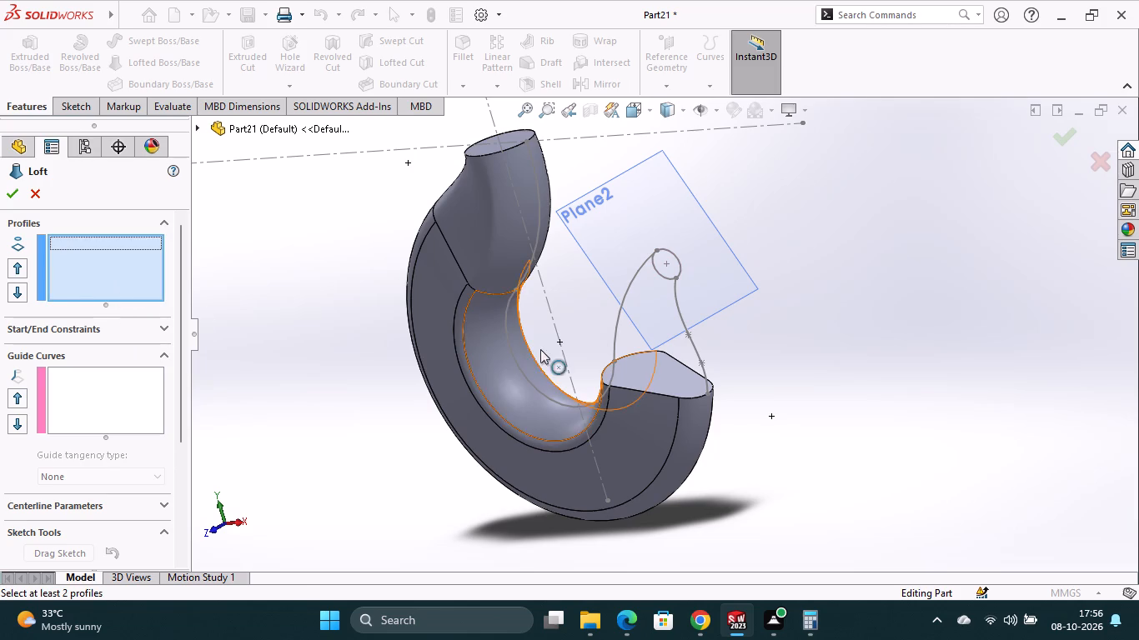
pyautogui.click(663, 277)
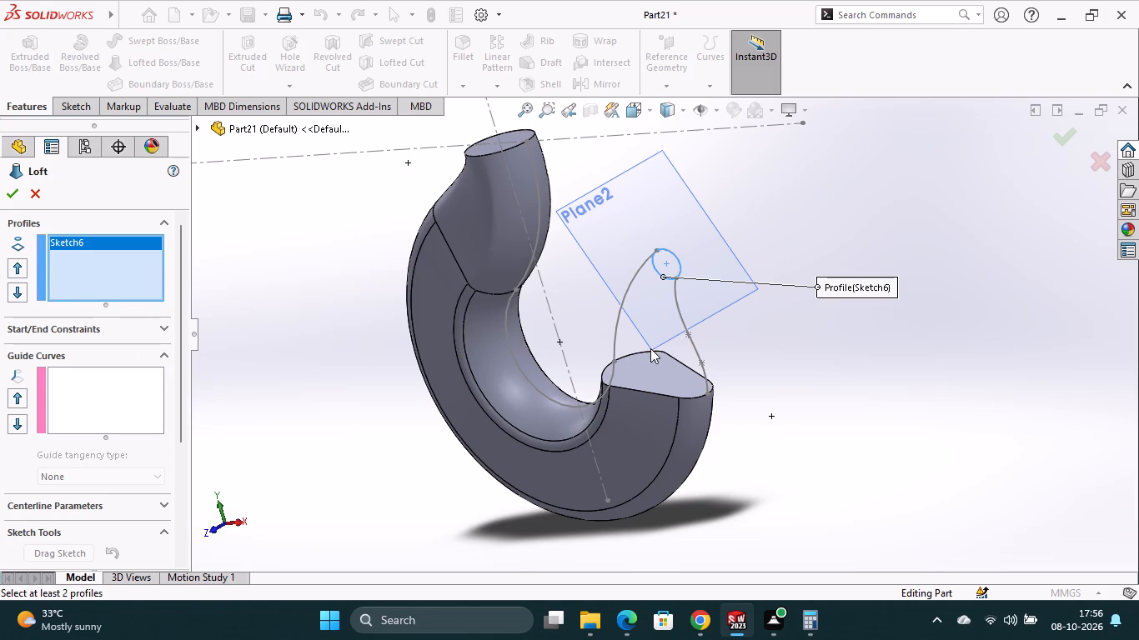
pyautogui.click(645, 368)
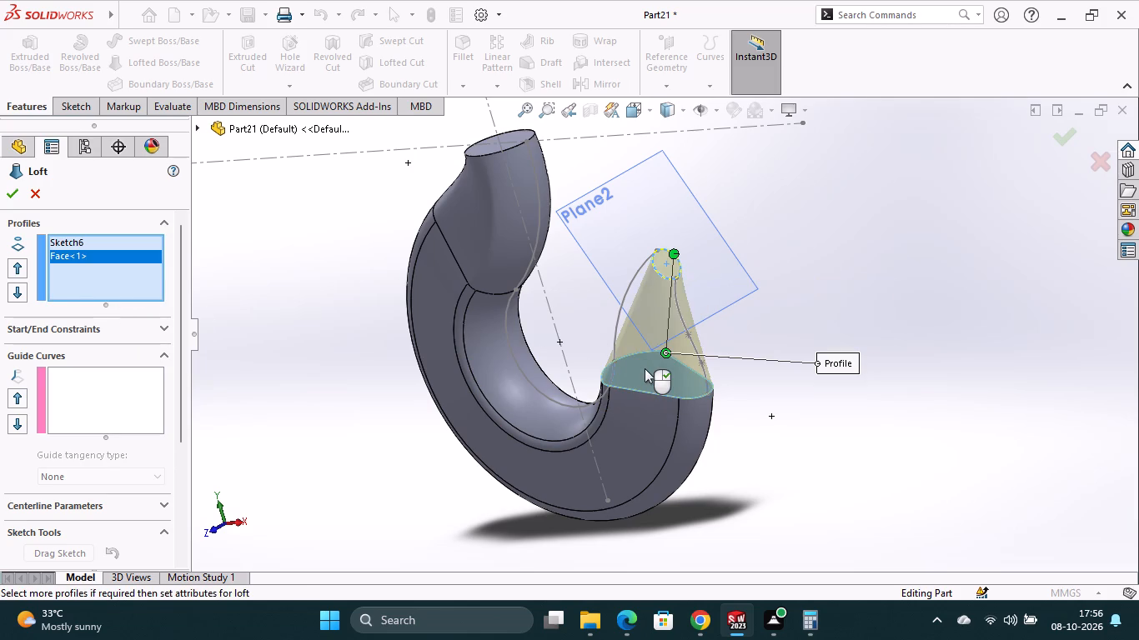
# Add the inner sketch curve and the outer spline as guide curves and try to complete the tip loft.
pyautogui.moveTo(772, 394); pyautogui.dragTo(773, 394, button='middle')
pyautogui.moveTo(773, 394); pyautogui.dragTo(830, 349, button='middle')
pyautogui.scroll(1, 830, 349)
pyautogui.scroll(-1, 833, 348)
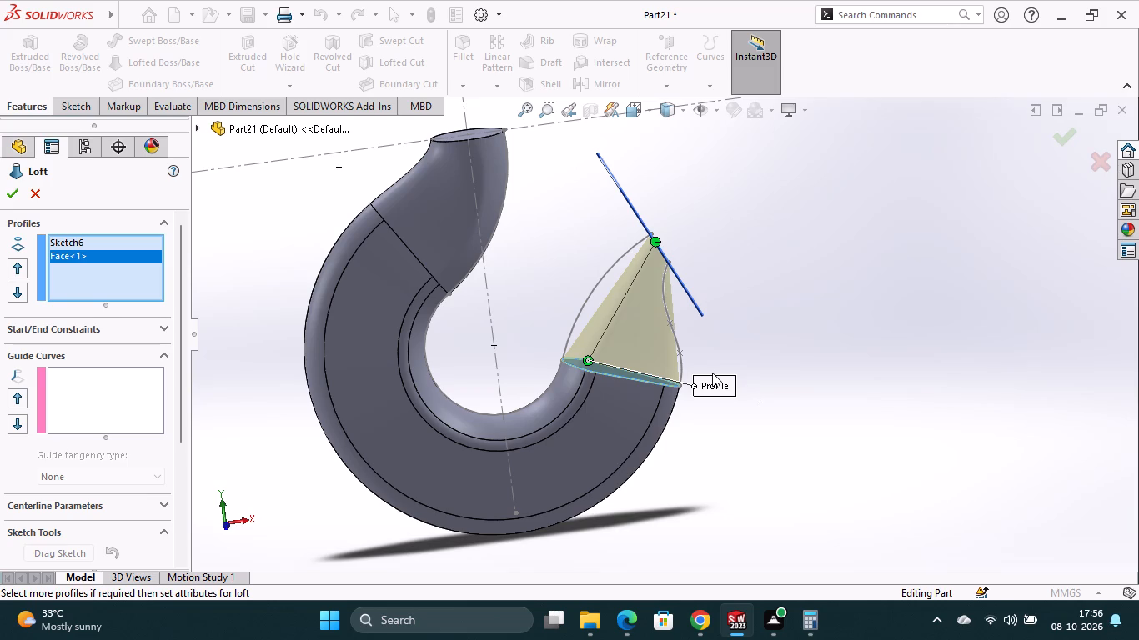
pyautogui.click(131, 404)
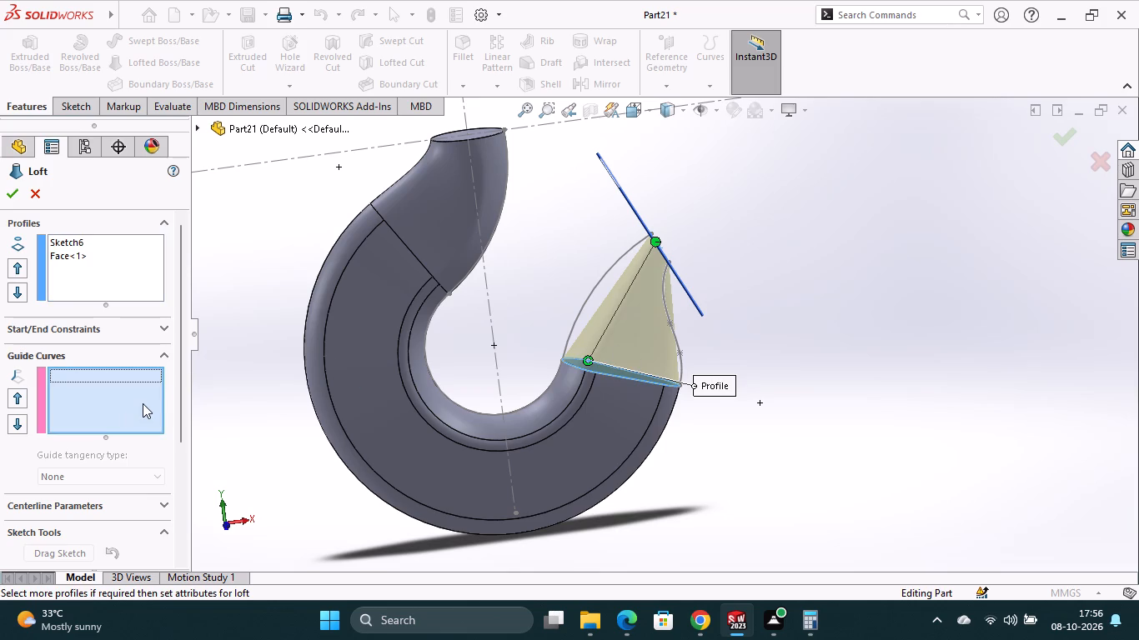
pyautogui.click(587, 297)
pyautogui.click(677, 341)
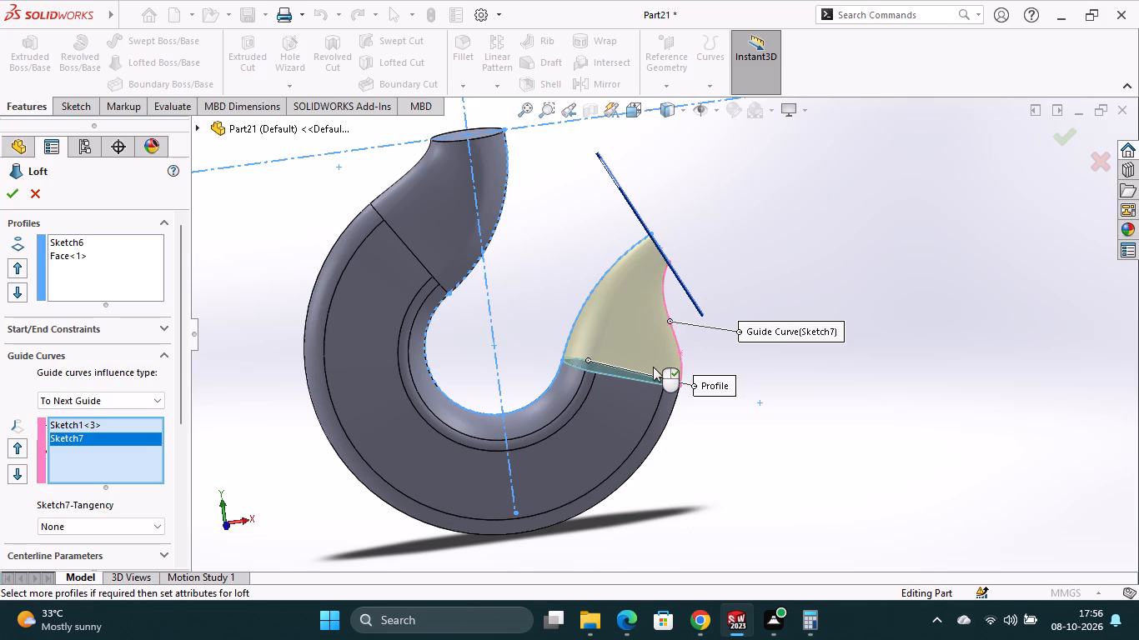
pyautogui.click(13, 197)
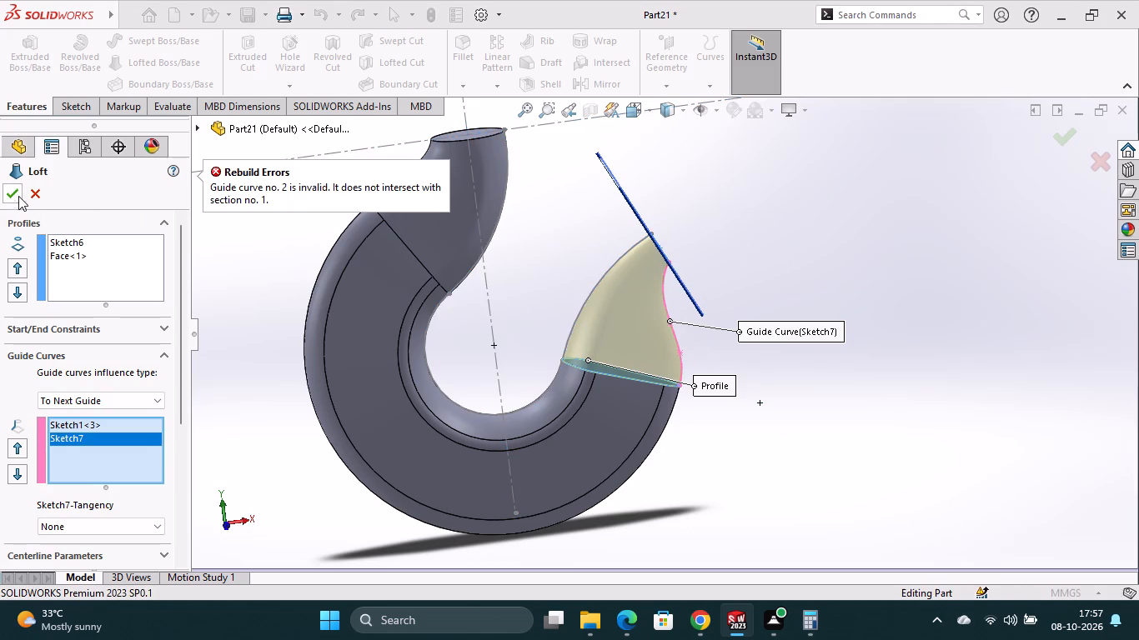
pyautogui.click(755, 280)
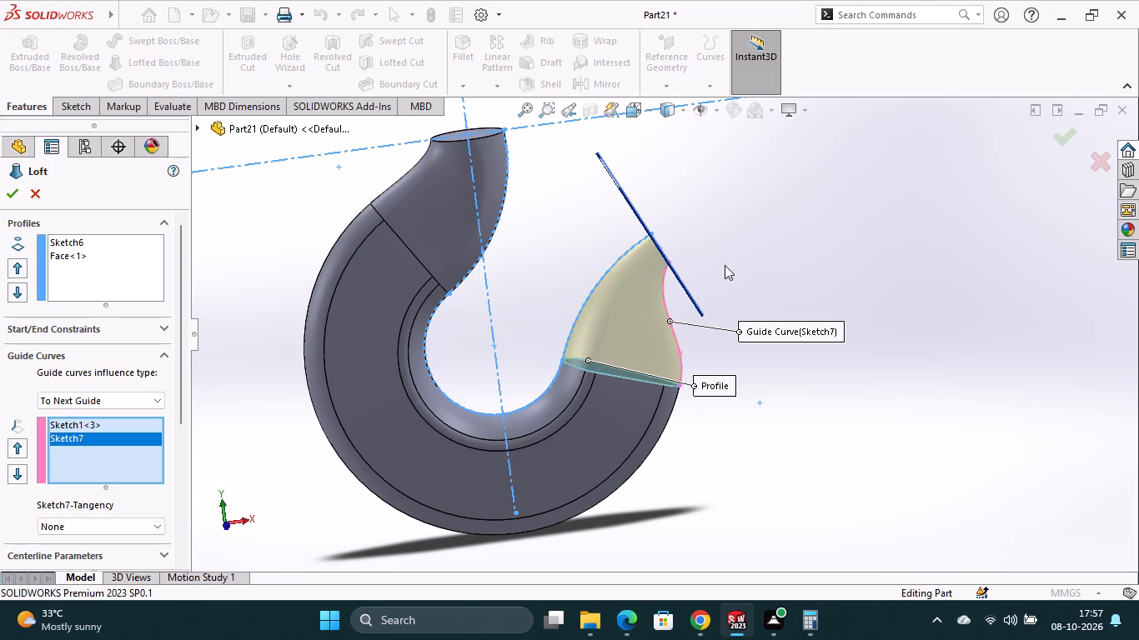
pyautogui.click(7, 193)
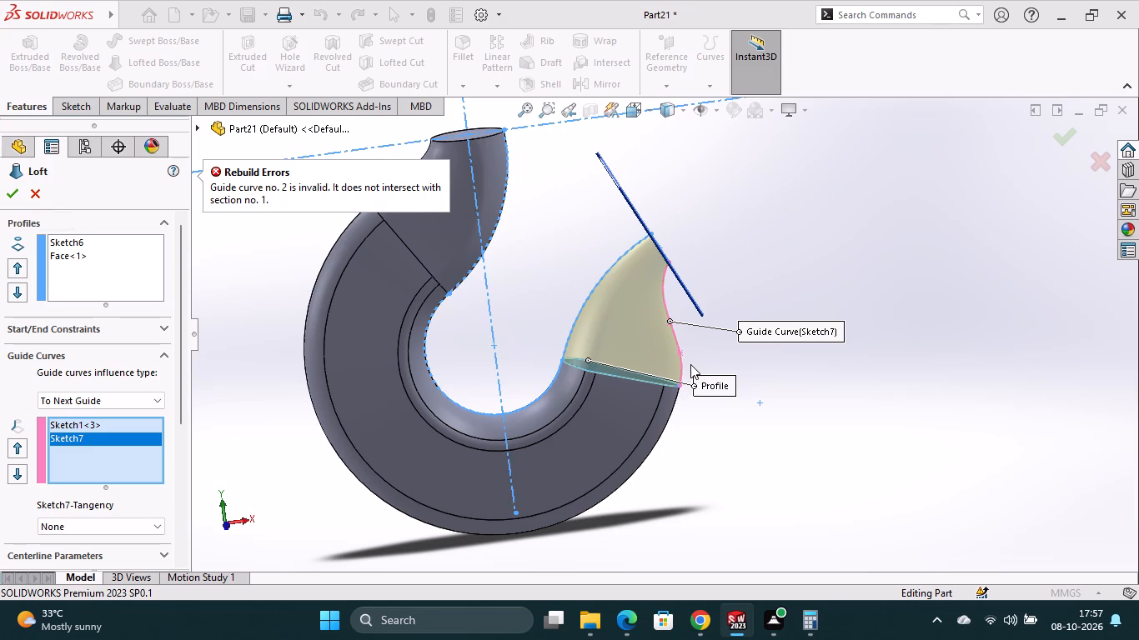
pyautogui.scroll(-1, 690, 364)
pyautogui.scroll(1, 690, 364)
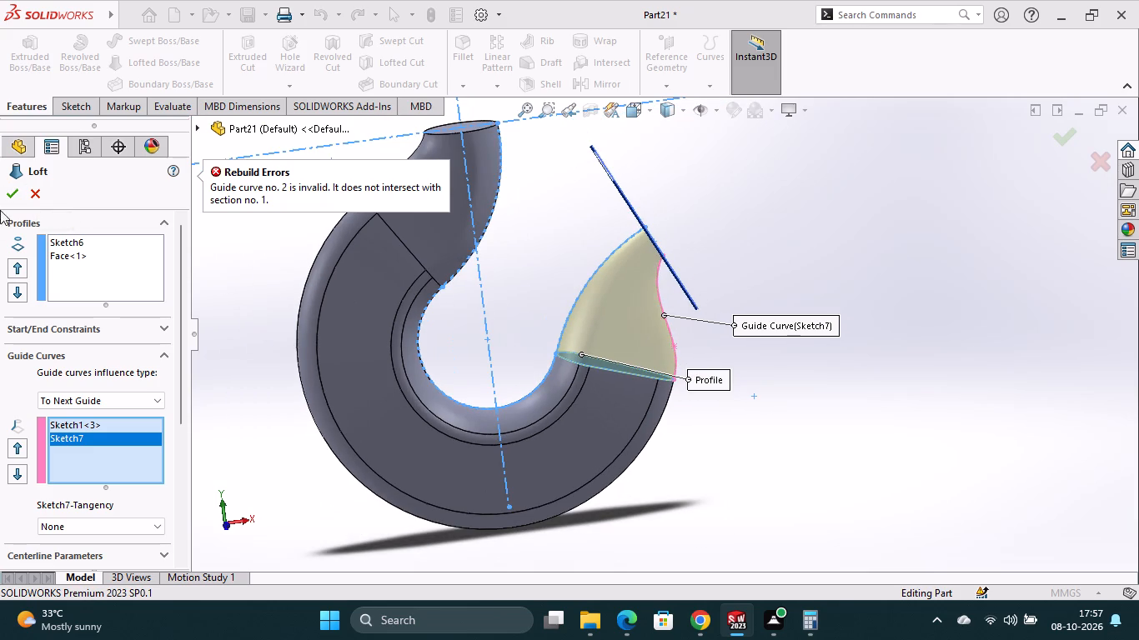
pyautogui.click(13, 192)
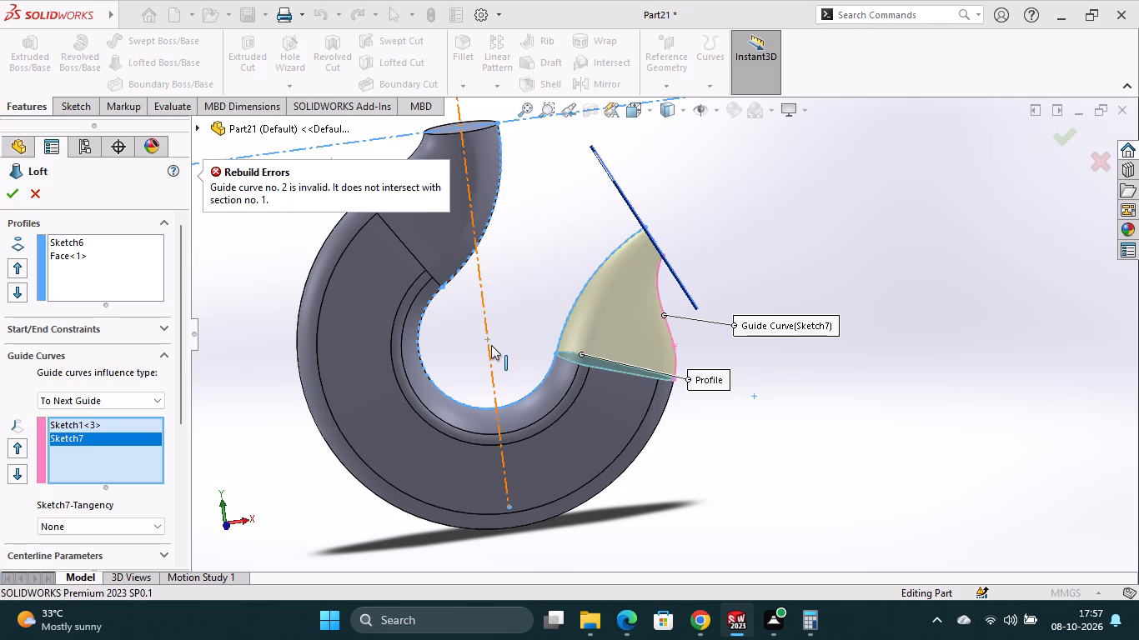
# Examine where the outer guide spline meets the end face and the tip circle, and cancel the loft.
pyautogui.scroll(-1, 542, 306)
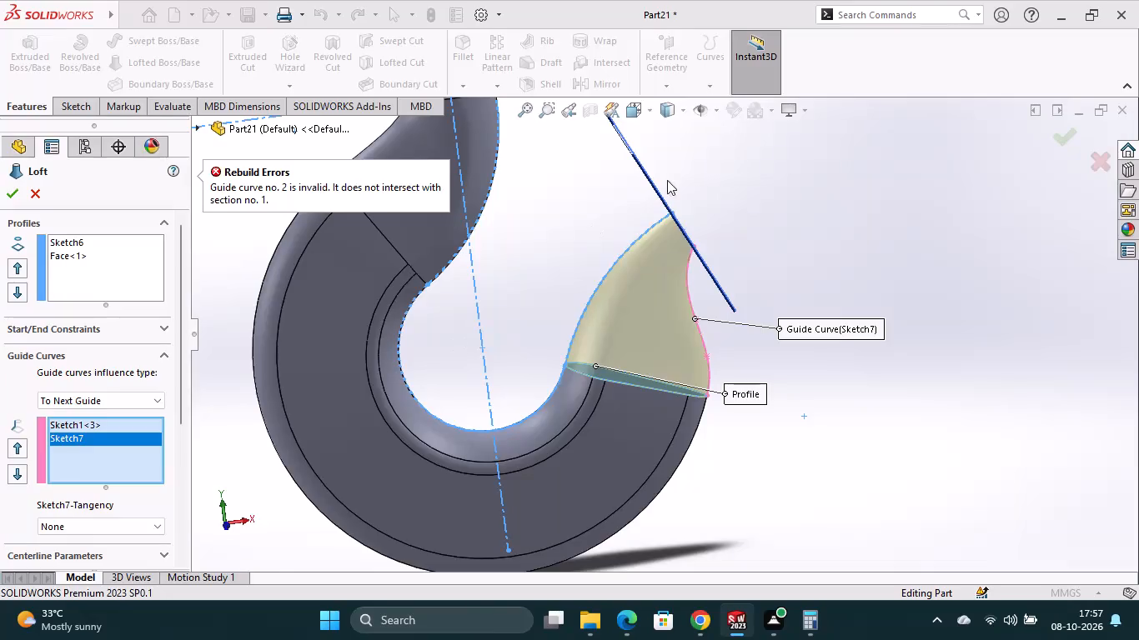
pyautogui.moveTo(711, 194); pyautogui.dragTo(700, 207, button='middle')
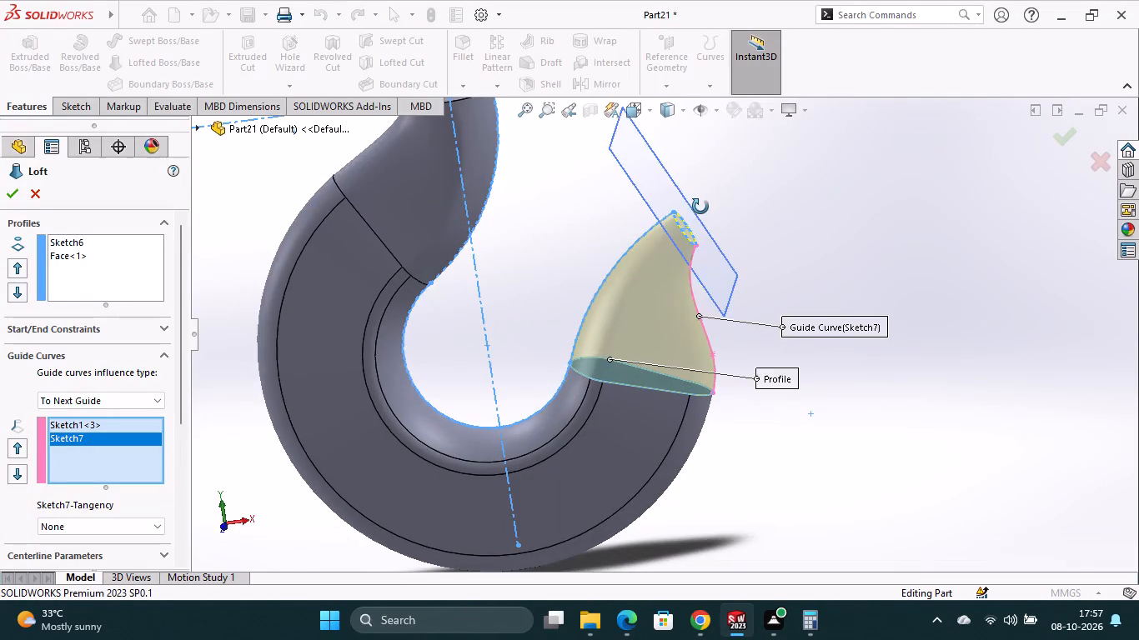
pyautogui.moveTo(700, 207); pyautogui.dragTo(672, 215, button='middle')
pyautogui.scroll(1, 672, 215)
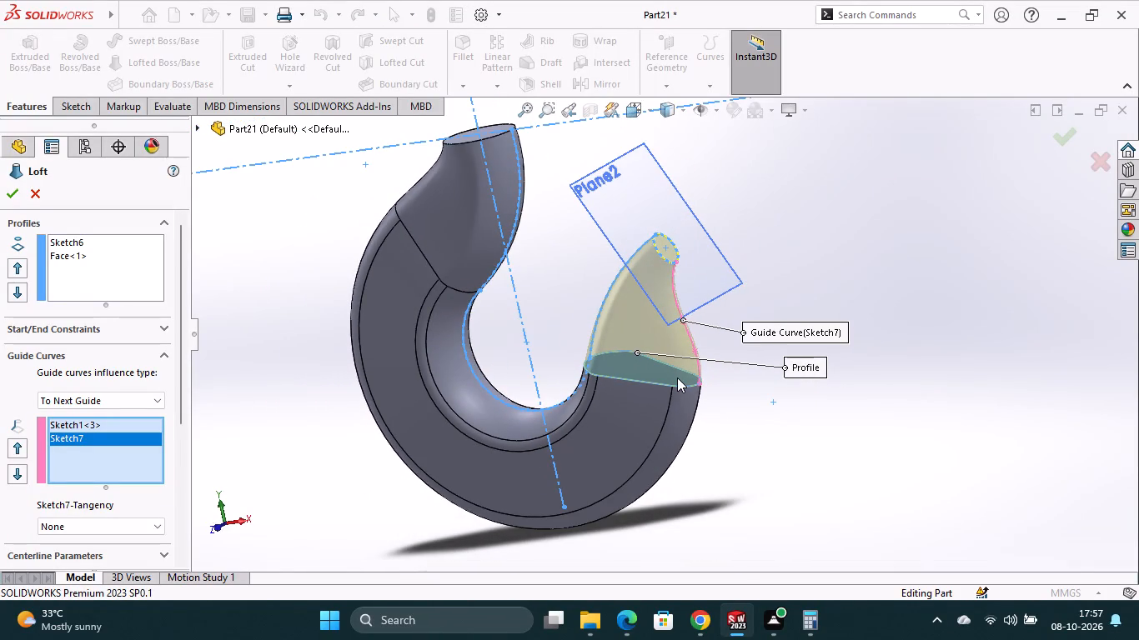
pyautogui.scroll(-9, 677, 377)
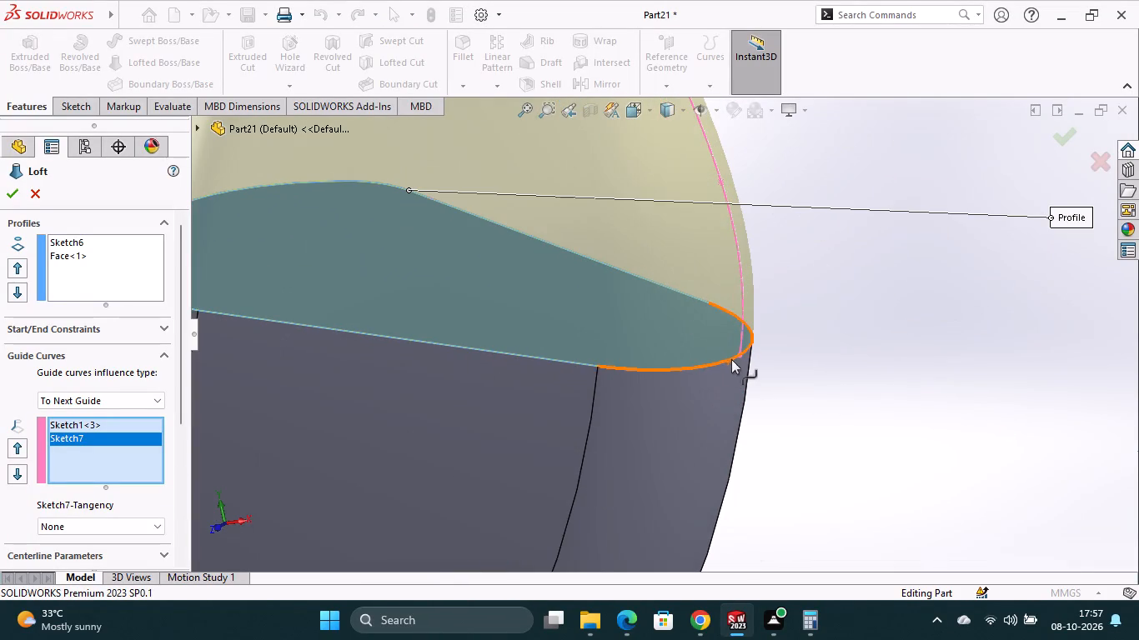
pyautogui.scroll(6, 737, 242)
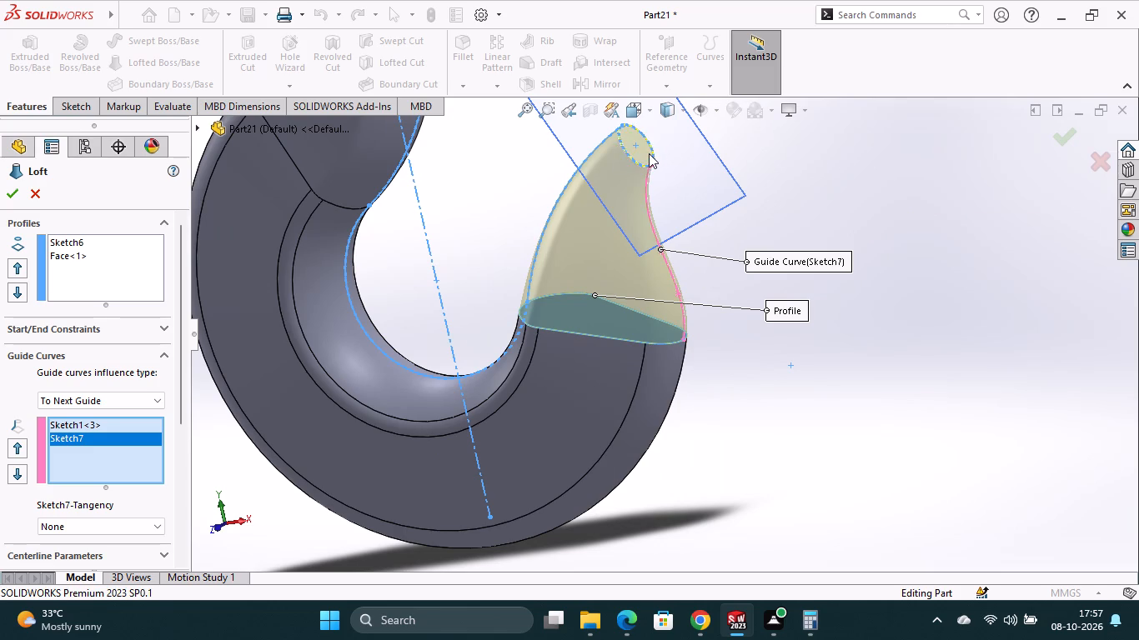
pyautogui.scroll(-8, 649, 153)
pyautogui.scroll(-7, 675, 321)
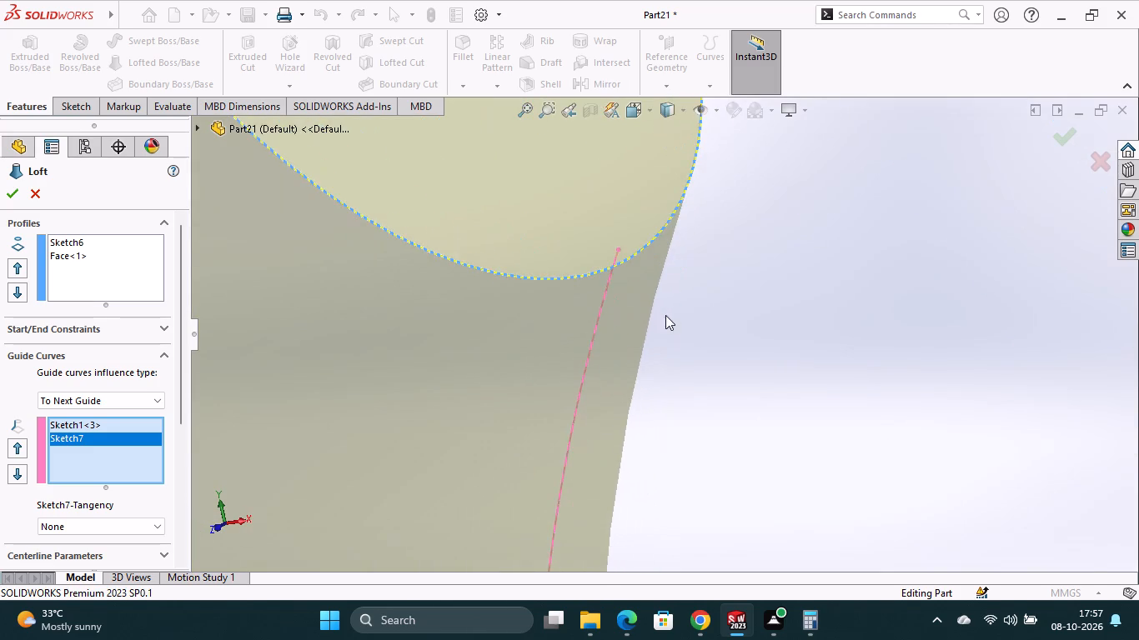
pyautogui.scroll(7, 654, 306)
pyautogui.scroll(-1, 654, 306)
pyautogui.scroll(2, 654, 306)
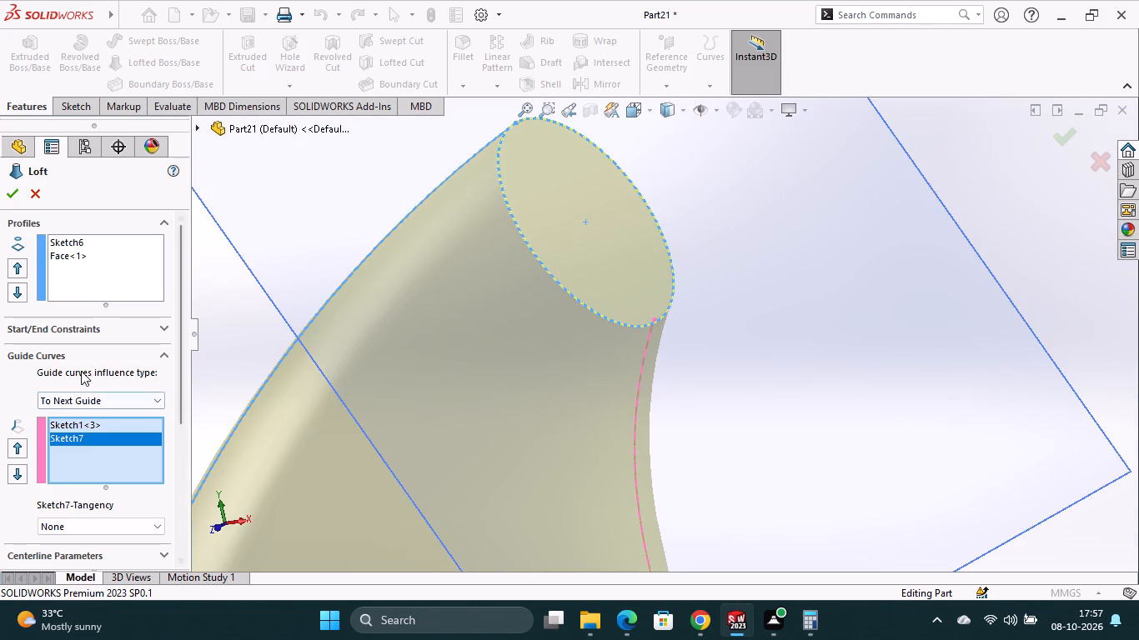
pyautogui.click(33, 199)
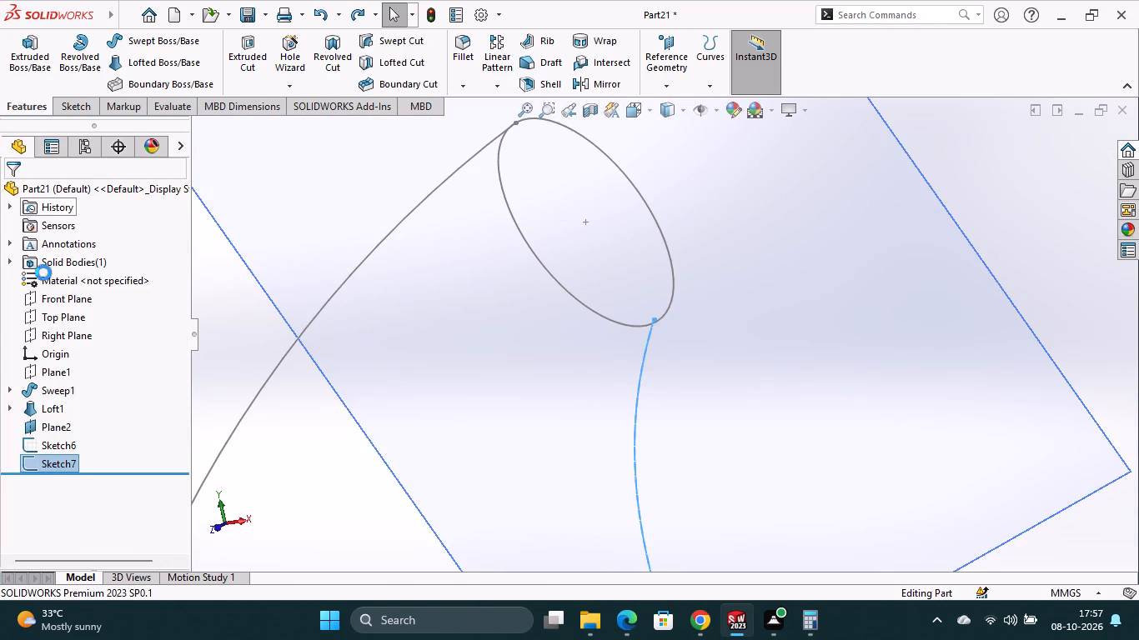
# Reopen the outer guide spline's sketch and try to make the spline's tip endpoint coincident with the tip circle.
pyautogui.rightClick(48, 472)
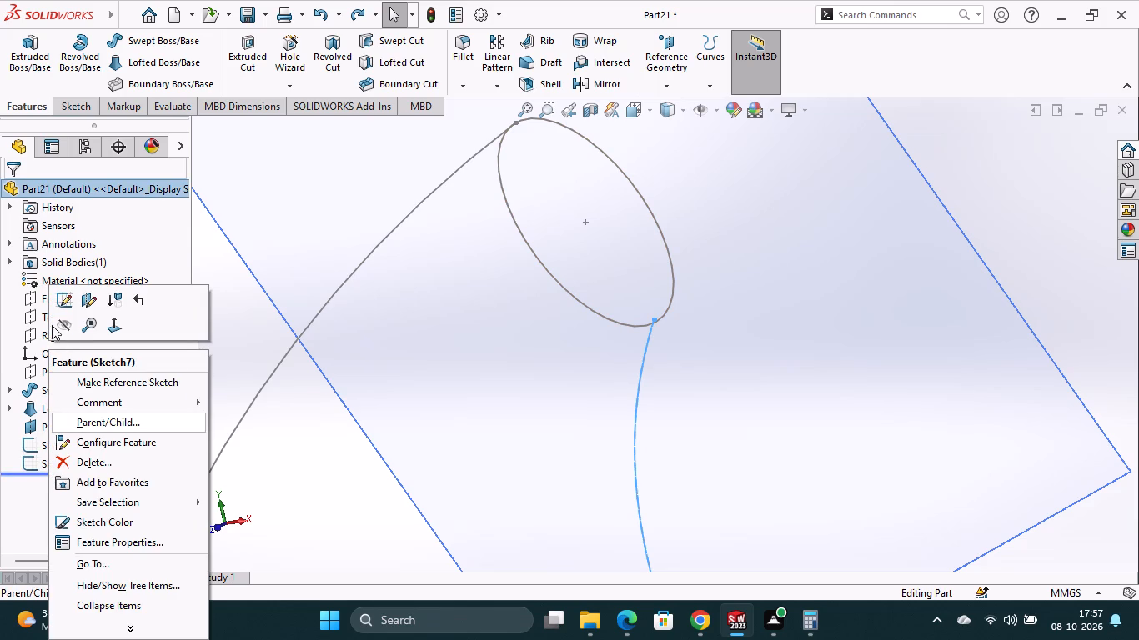
pyautogui.click(60, 295)
pyautogui.scroll(-2, 765, 388)
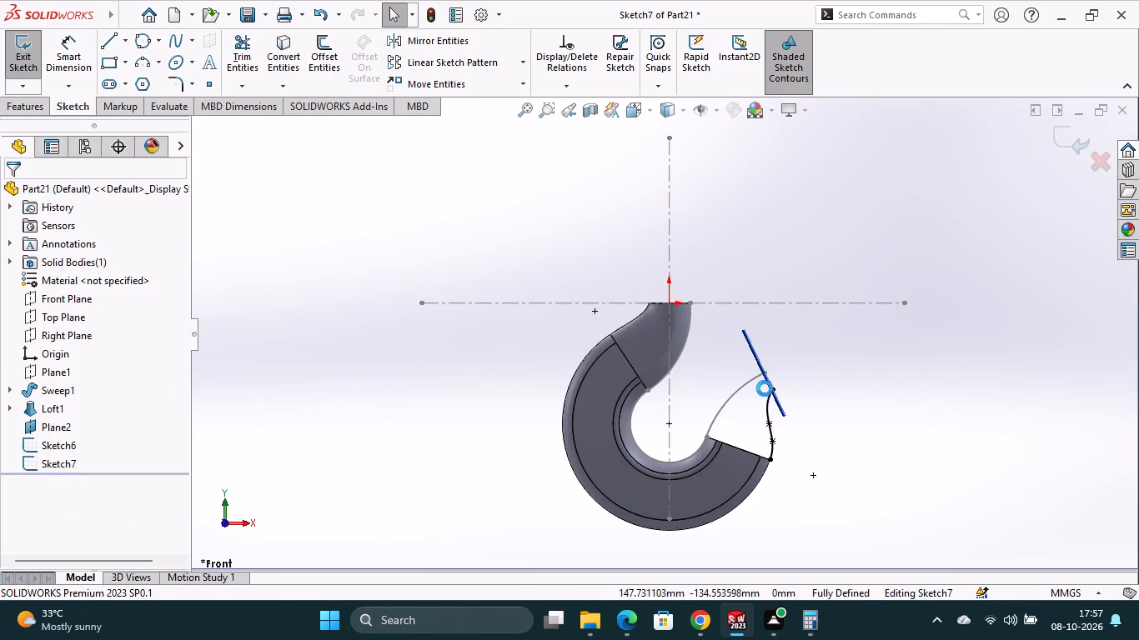
pyautogui.scroll(-9, 765, 388)
pyautogui.moveTo(821, 355); pyautogui.dragTo(776, 359, button='middle')
pyautogui.scroll(-6, 753, 289)
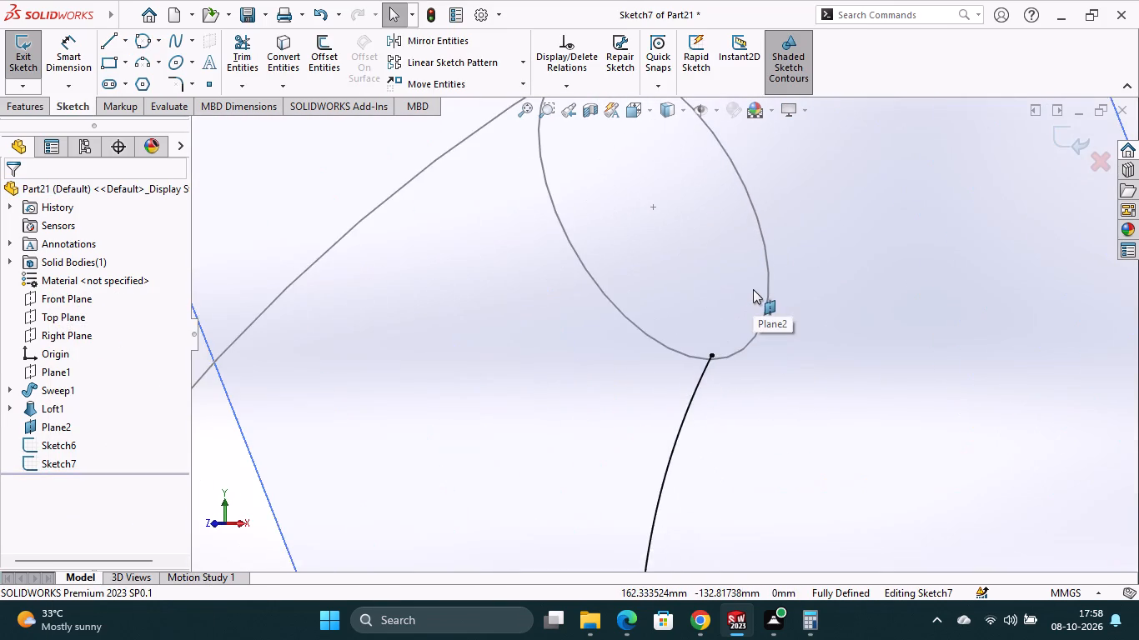
pyautogui.scroll(-5, 753, 289)
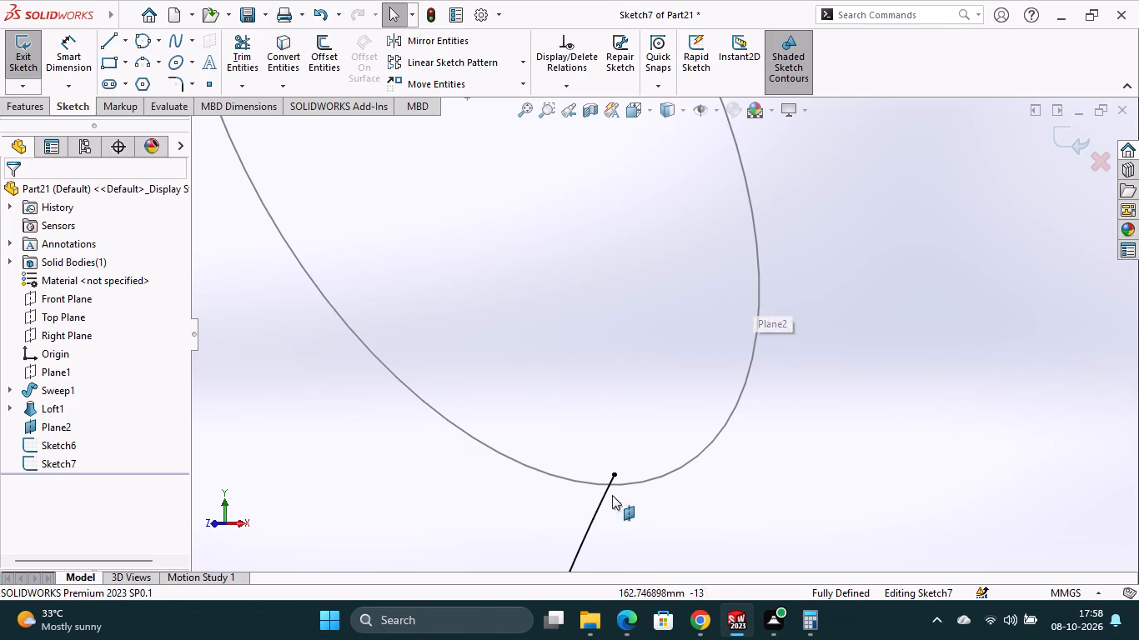
pyautogui.keyDown('ctrl'); pyautogui.click(615, 474); pyautogui.keyUp('ctrl')
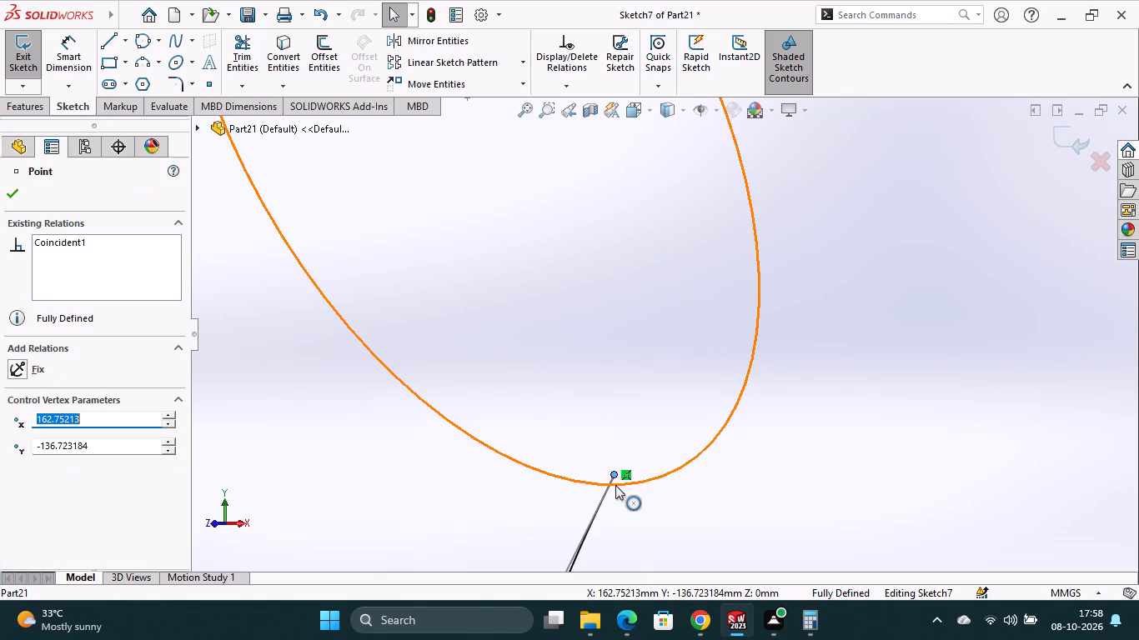
pyautogui.keyDown('ctrl'); pyautogui.click(615, 485); pyautogui.keyUp('ctrl')
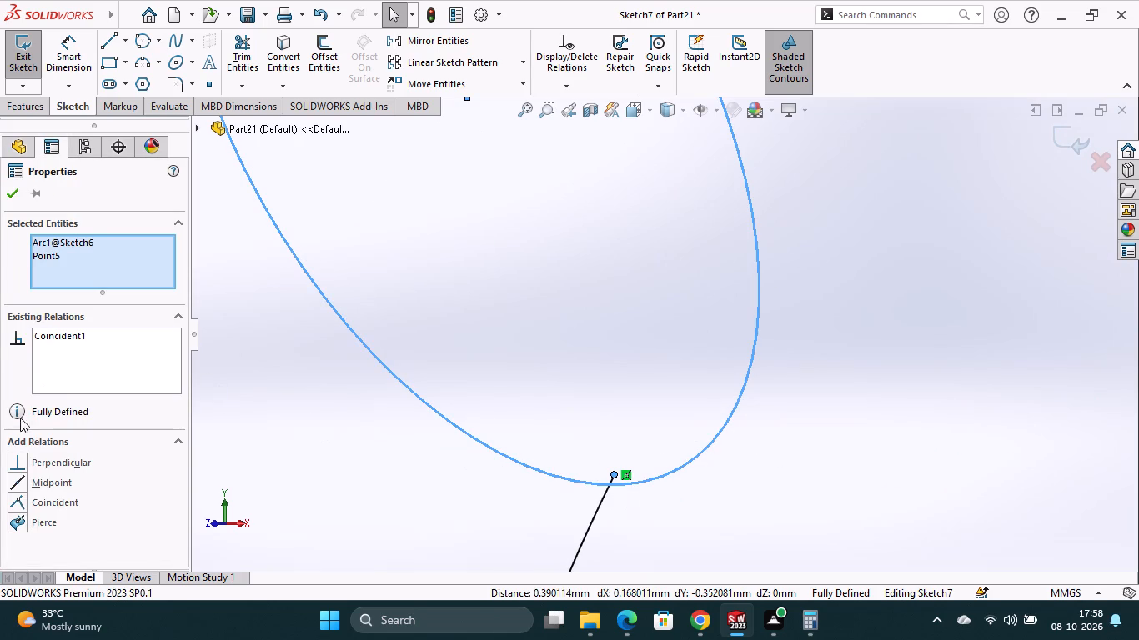
pyautogui.click(43, 497)
# Delete the existing Coincident relation on the outer guide spline's tip endpoint.
pyautogui.rightClick(73, 332)
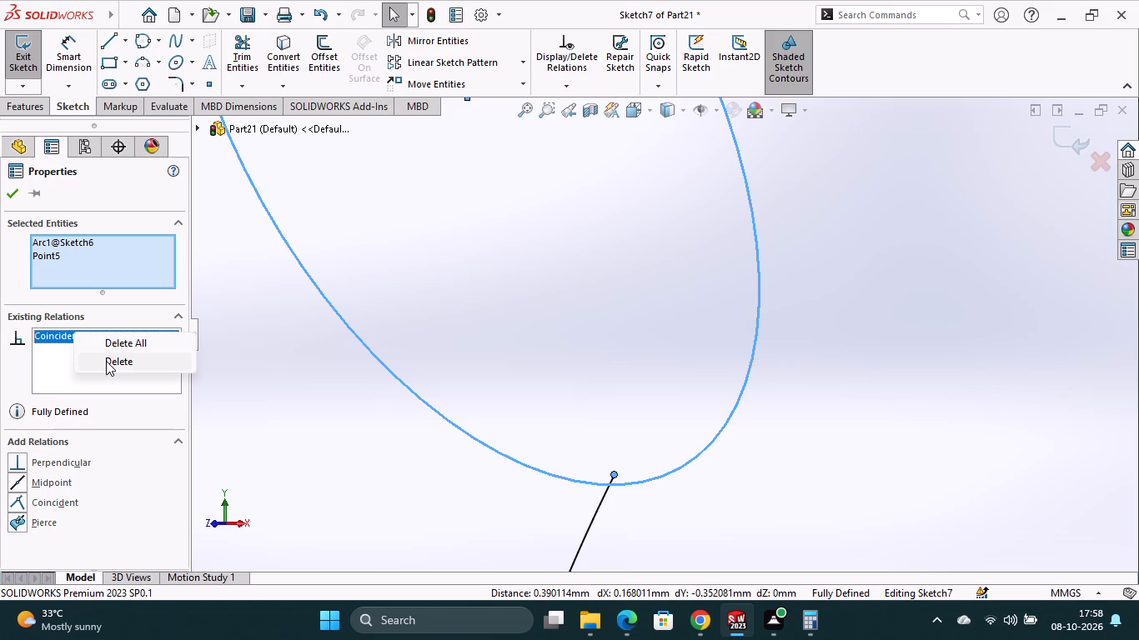
pyautogui.click(107, 362)
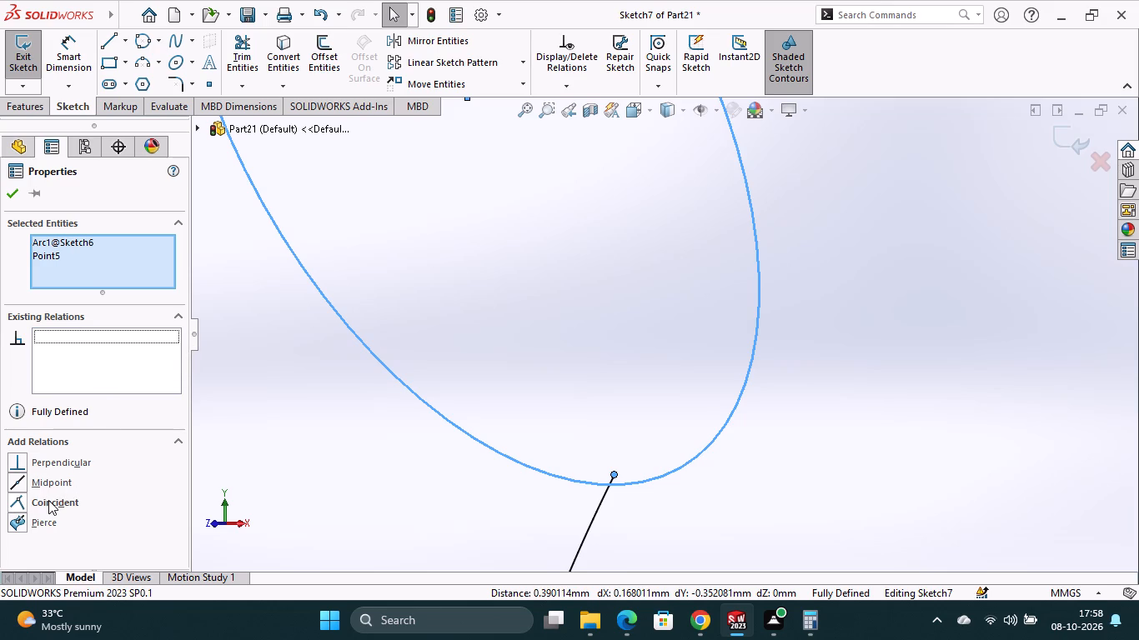
# Add a Coincident relation between the outer guide spline's tip endpoint and the tip circle.
pyautogui.click(48, 500)
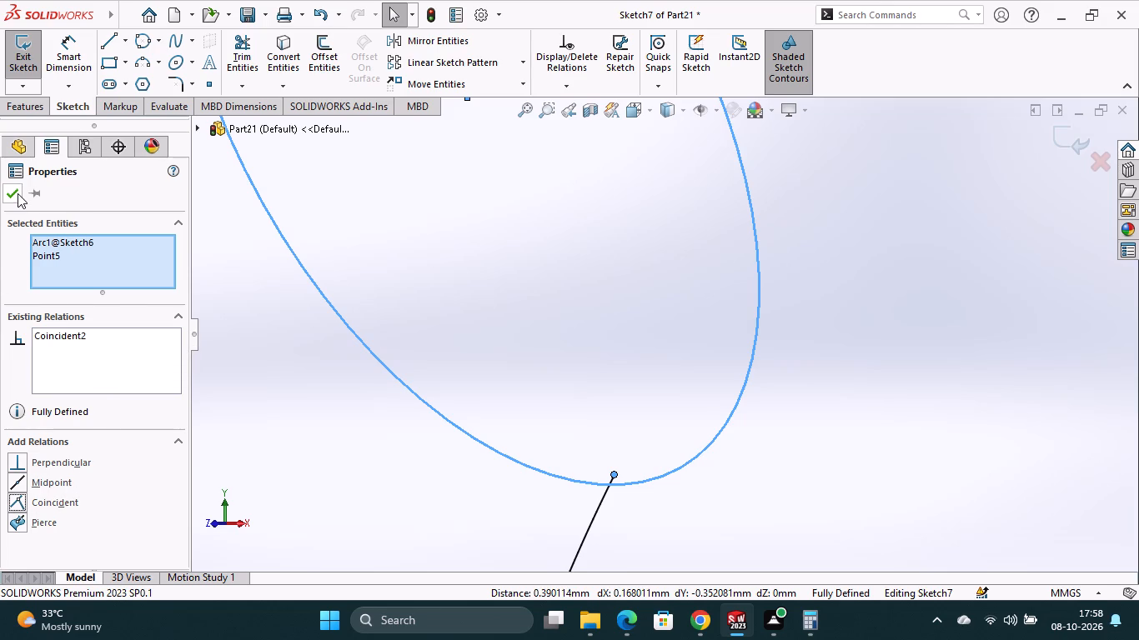
pyautogui.click(18, 193)
# Delete the Fixed relation from the outer guide spline so its shape can be adjusted.
pyautogui.scroll(8, 369, 497)
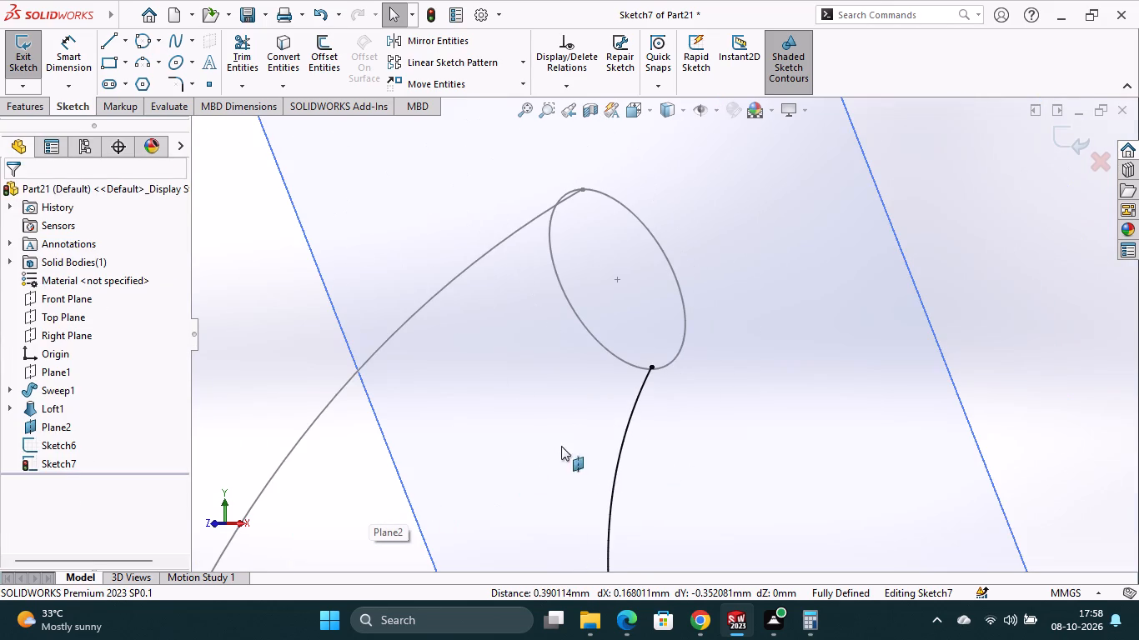
pyautogui.rightClick(615, 472)
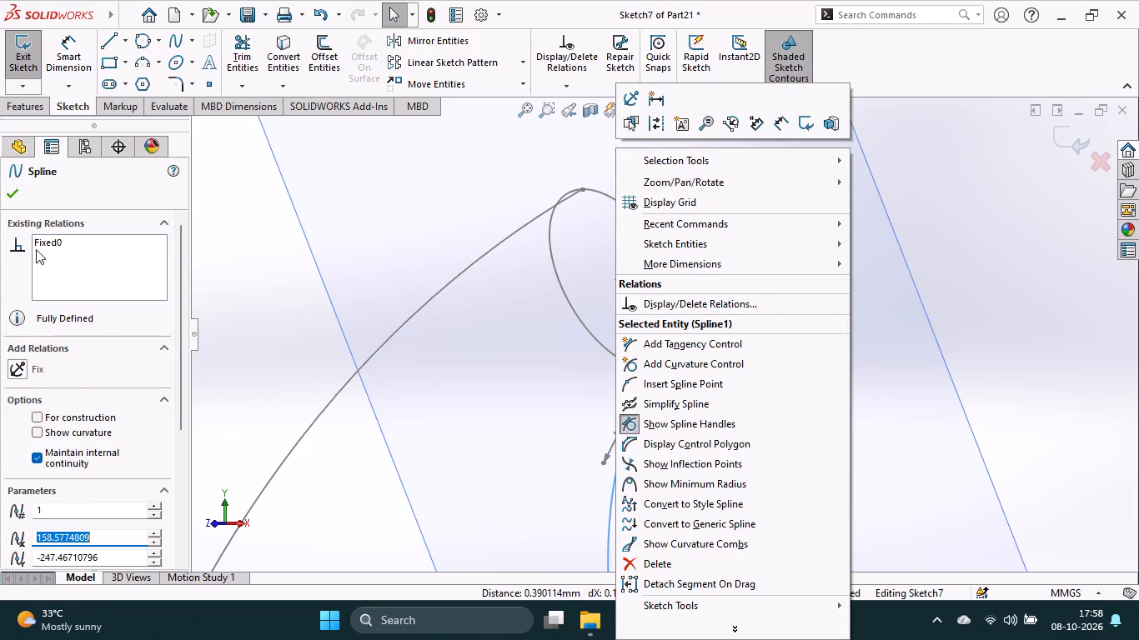
pyautogui.click(63, 242)
pyautogui.rightClick(47, 241)
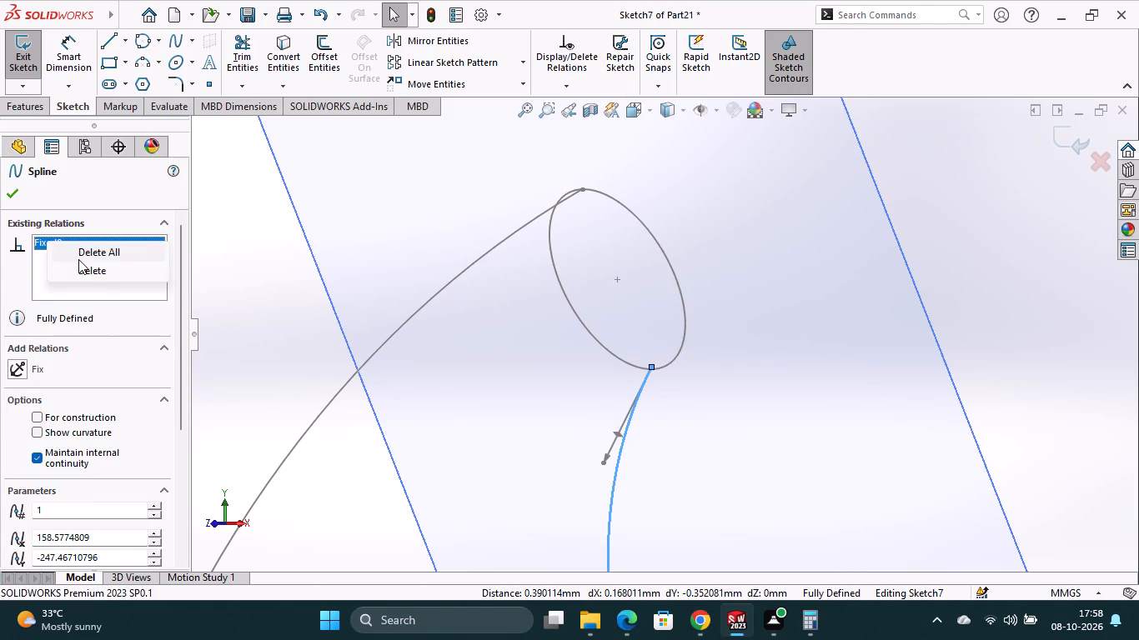
pyautogui.click(93, 271)
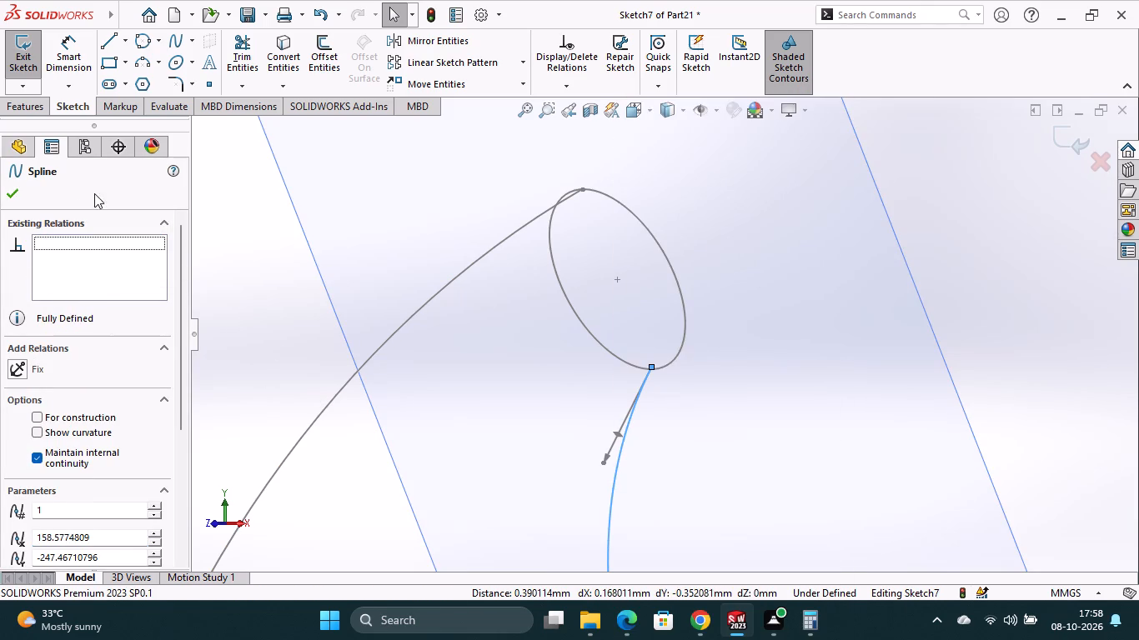
pyautogui.click(12, 194)
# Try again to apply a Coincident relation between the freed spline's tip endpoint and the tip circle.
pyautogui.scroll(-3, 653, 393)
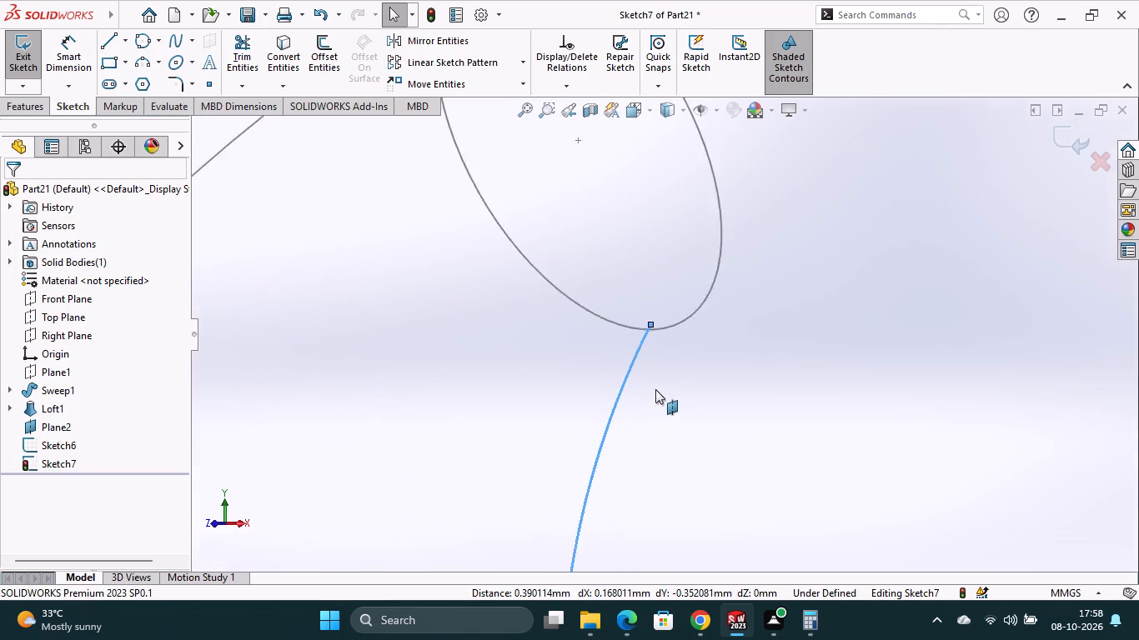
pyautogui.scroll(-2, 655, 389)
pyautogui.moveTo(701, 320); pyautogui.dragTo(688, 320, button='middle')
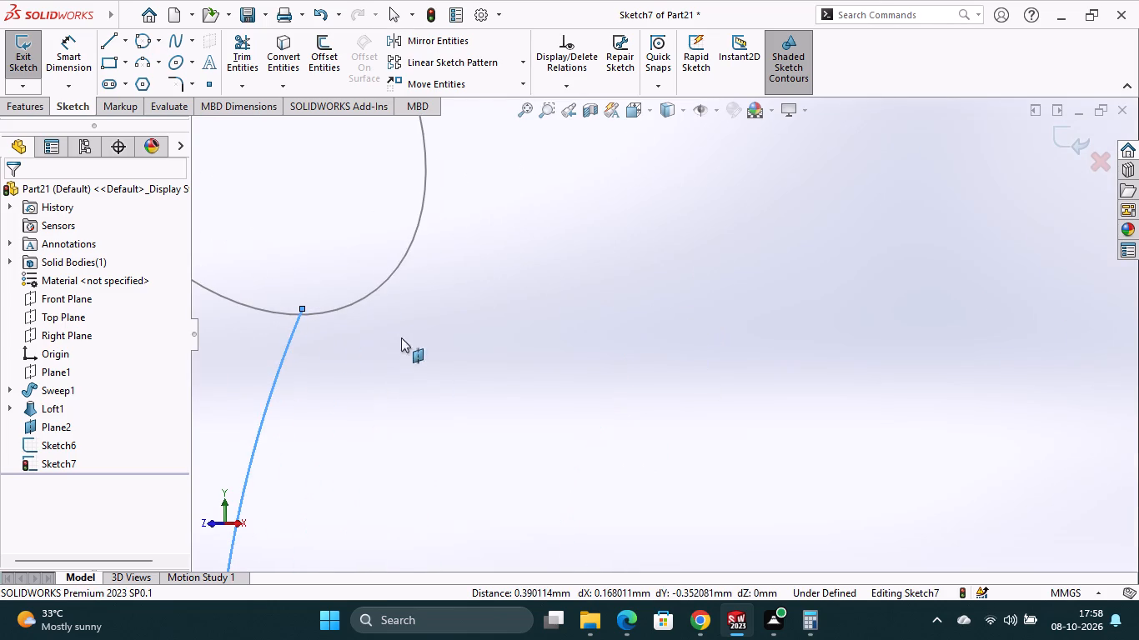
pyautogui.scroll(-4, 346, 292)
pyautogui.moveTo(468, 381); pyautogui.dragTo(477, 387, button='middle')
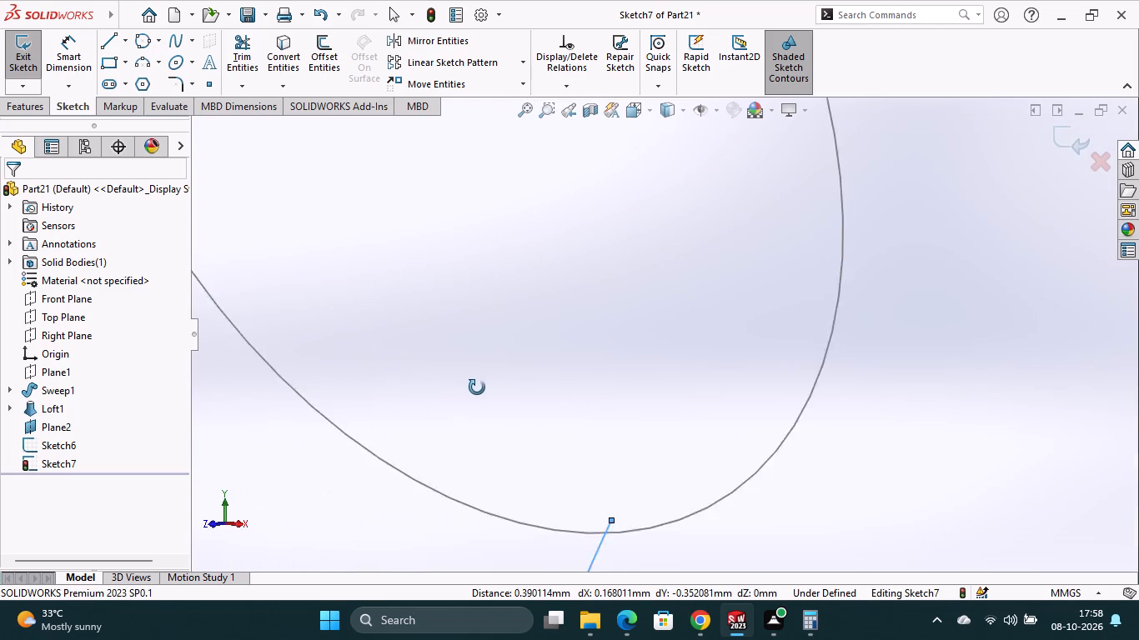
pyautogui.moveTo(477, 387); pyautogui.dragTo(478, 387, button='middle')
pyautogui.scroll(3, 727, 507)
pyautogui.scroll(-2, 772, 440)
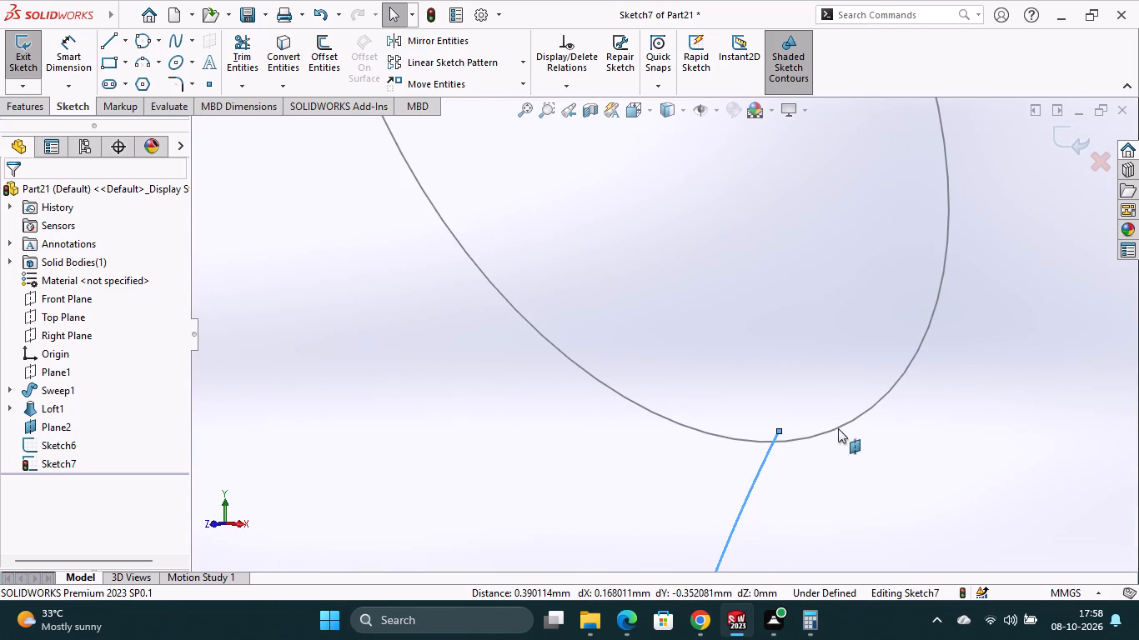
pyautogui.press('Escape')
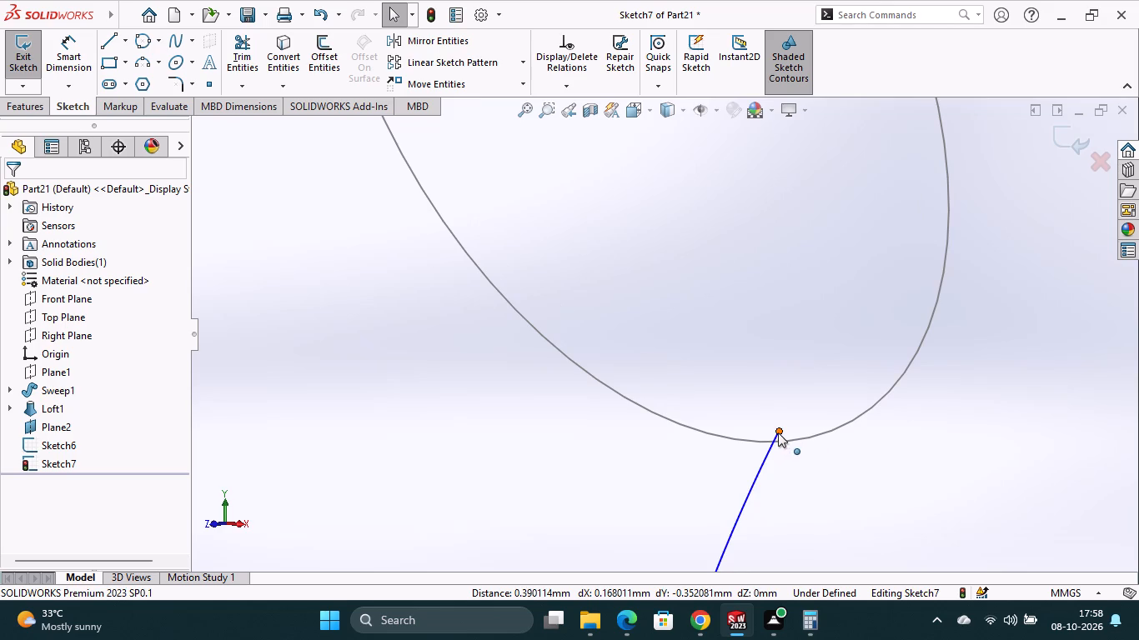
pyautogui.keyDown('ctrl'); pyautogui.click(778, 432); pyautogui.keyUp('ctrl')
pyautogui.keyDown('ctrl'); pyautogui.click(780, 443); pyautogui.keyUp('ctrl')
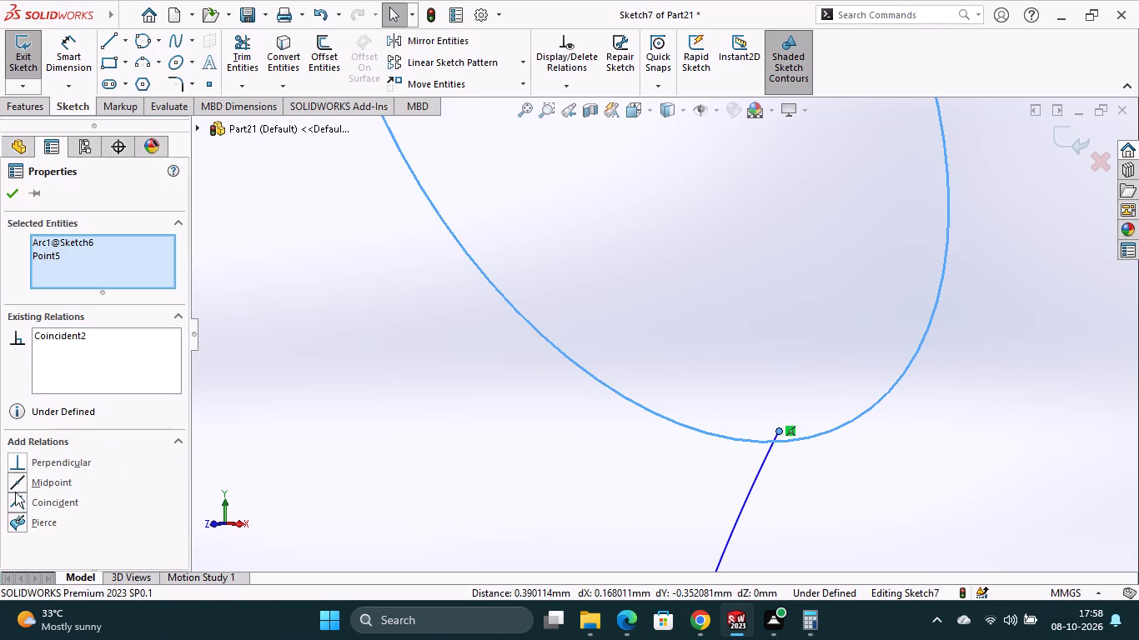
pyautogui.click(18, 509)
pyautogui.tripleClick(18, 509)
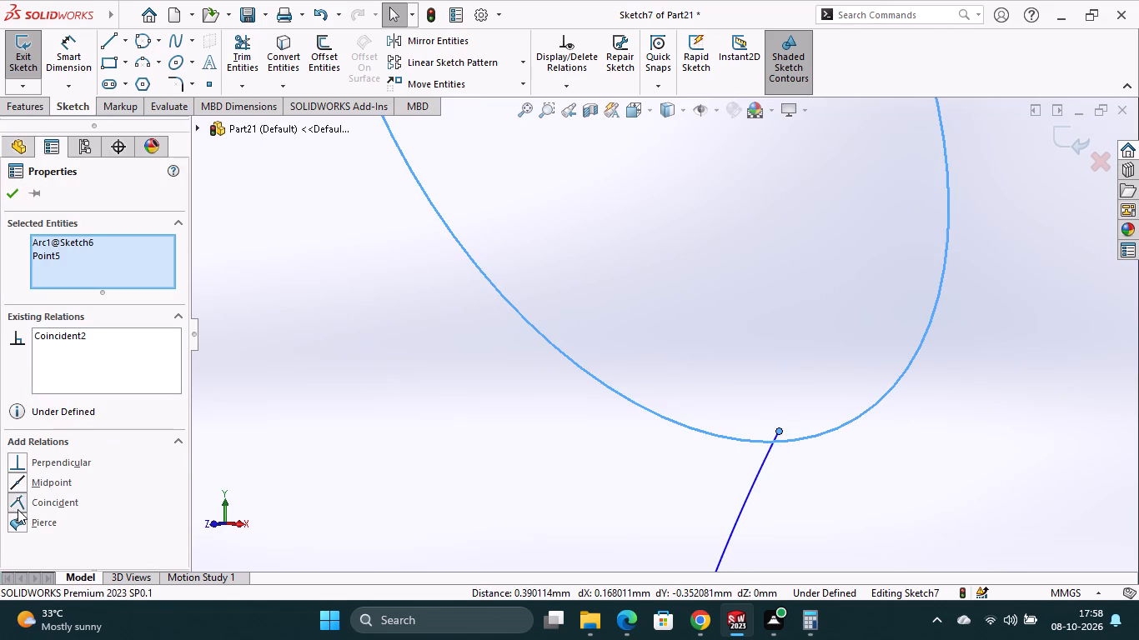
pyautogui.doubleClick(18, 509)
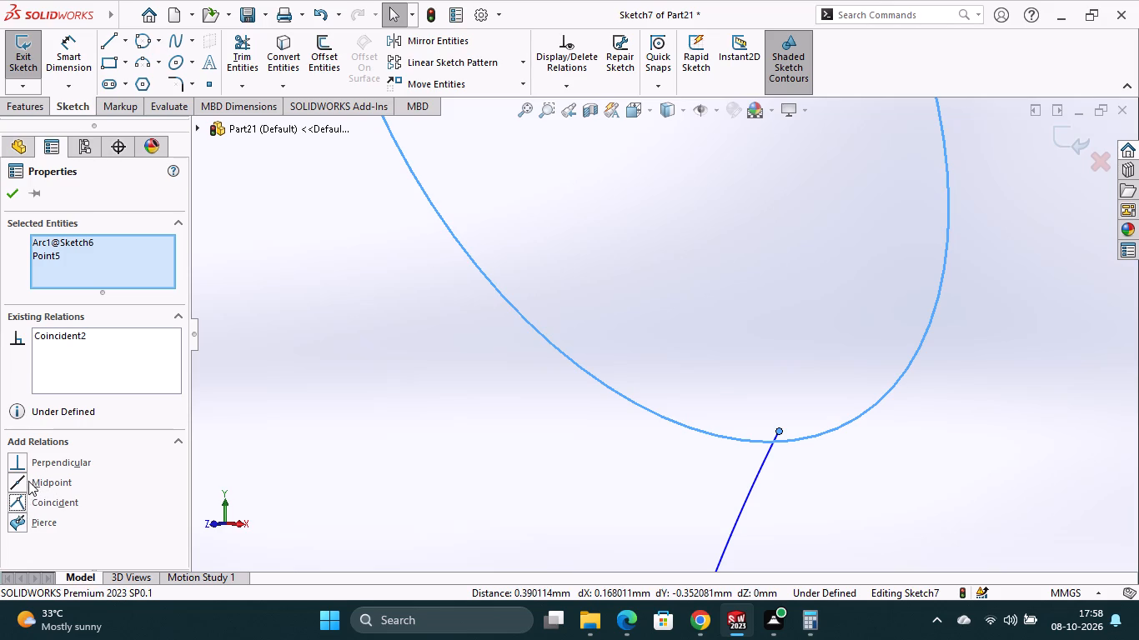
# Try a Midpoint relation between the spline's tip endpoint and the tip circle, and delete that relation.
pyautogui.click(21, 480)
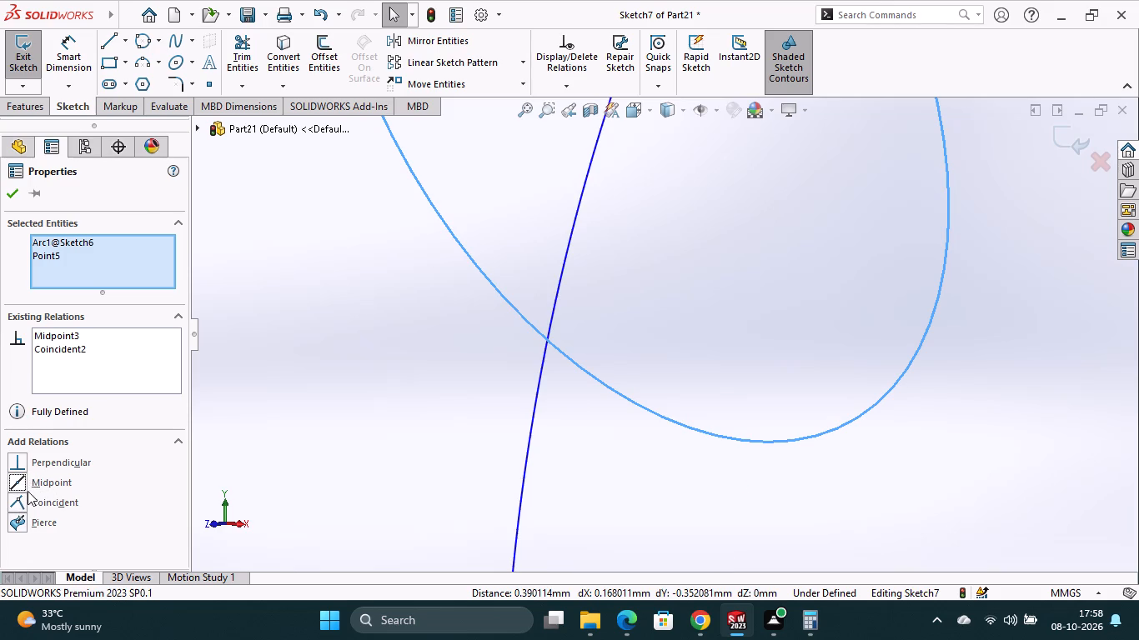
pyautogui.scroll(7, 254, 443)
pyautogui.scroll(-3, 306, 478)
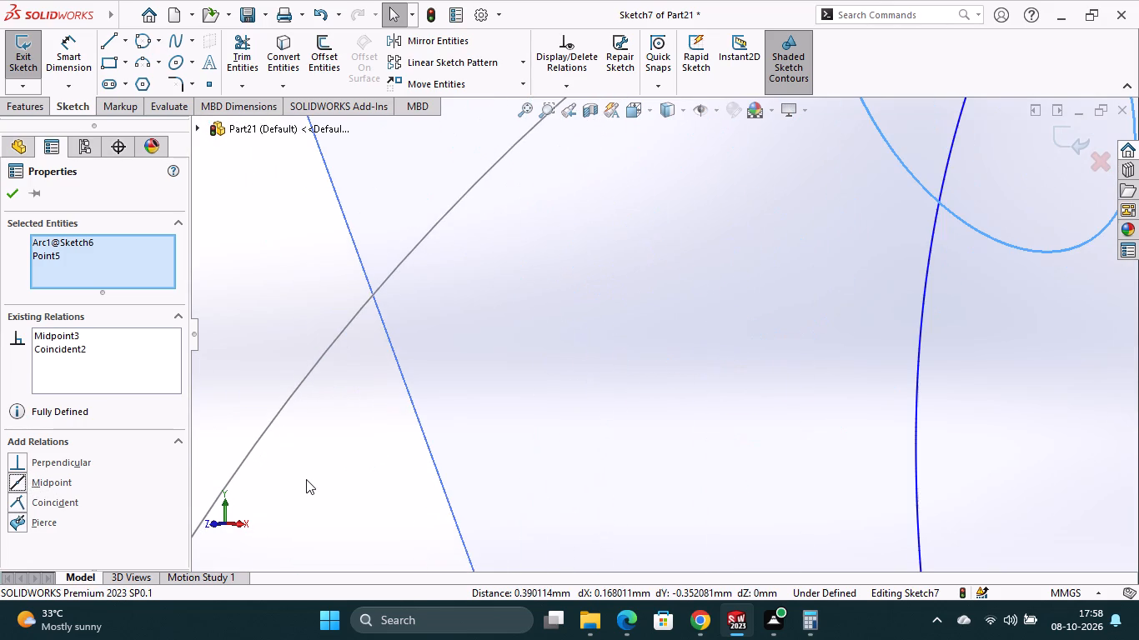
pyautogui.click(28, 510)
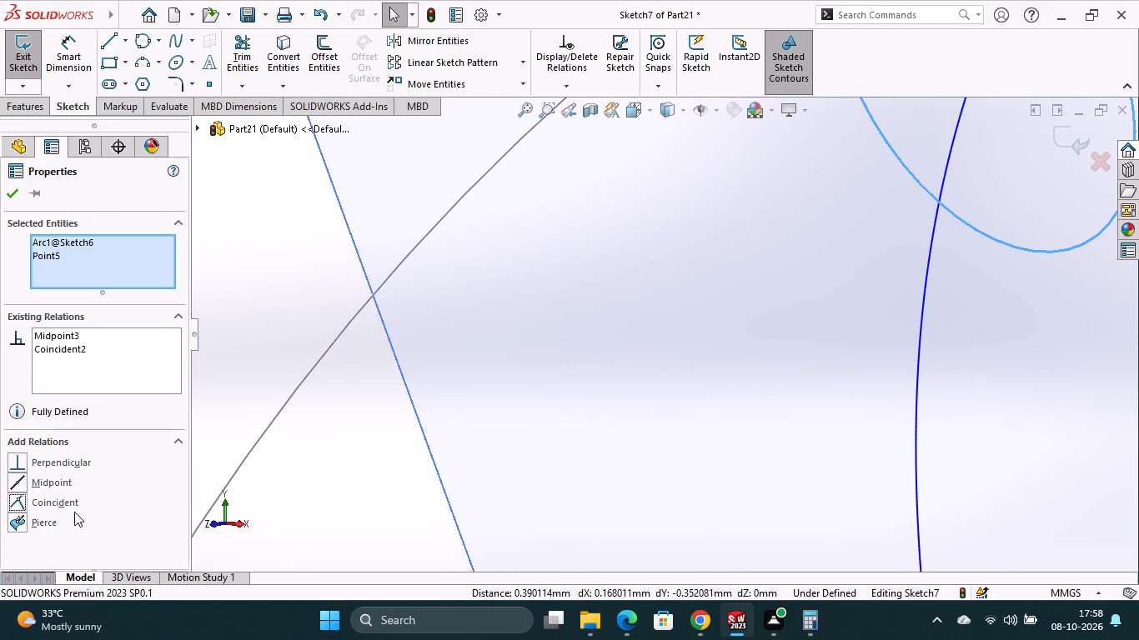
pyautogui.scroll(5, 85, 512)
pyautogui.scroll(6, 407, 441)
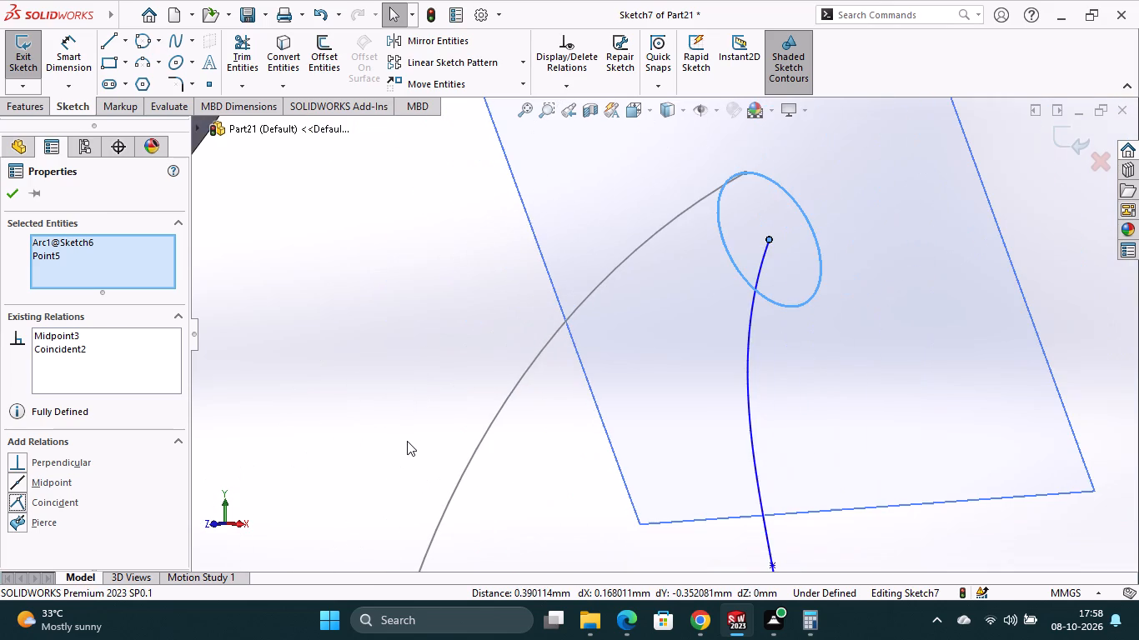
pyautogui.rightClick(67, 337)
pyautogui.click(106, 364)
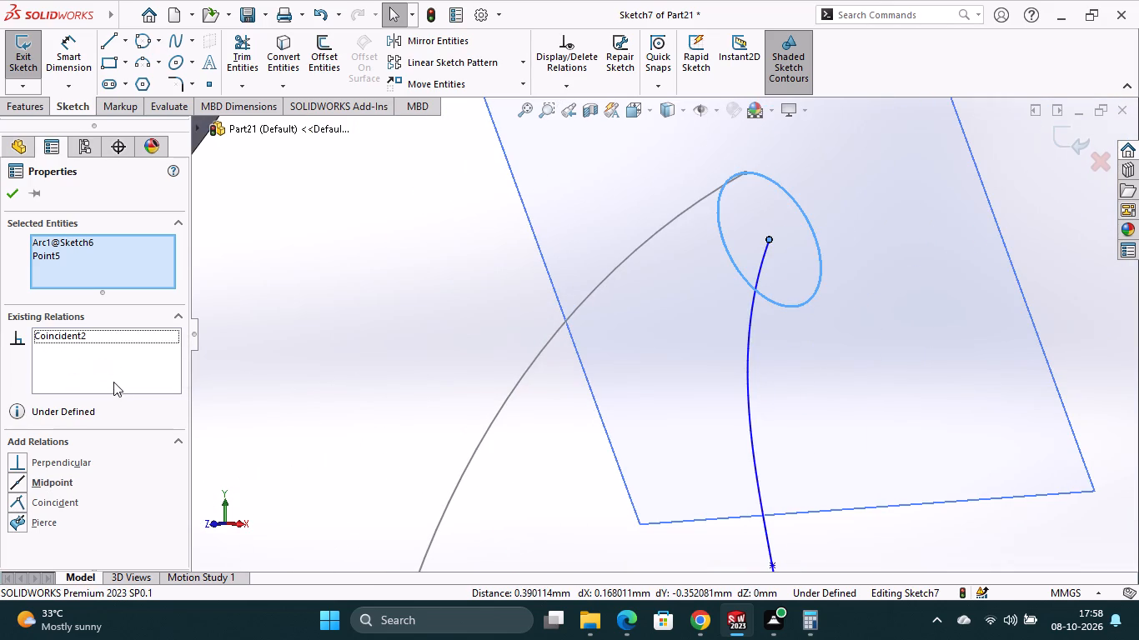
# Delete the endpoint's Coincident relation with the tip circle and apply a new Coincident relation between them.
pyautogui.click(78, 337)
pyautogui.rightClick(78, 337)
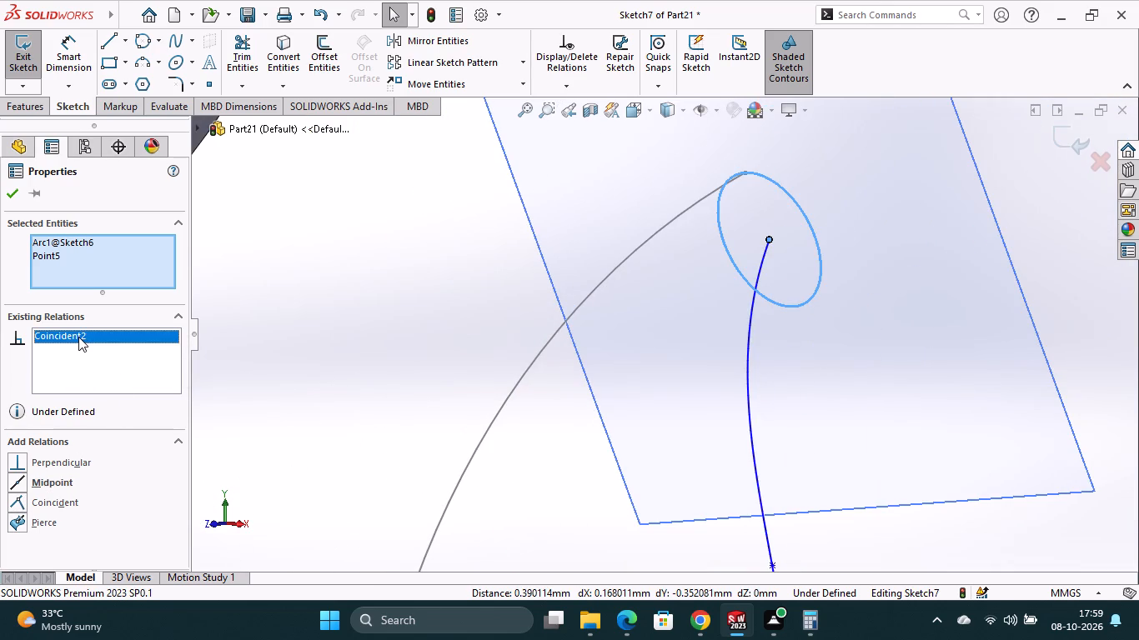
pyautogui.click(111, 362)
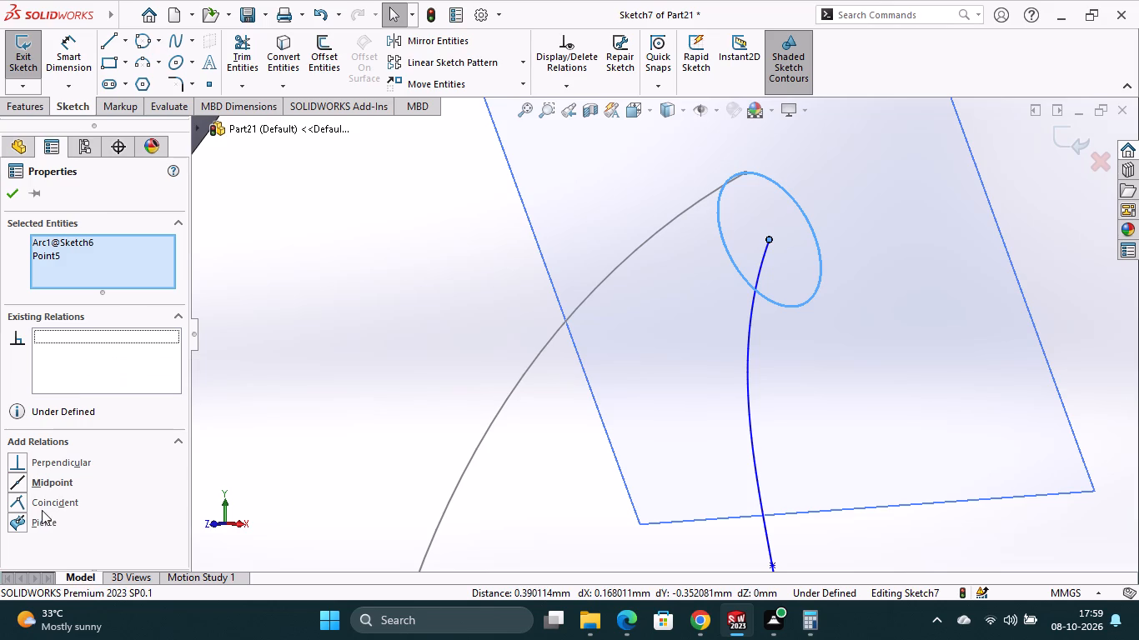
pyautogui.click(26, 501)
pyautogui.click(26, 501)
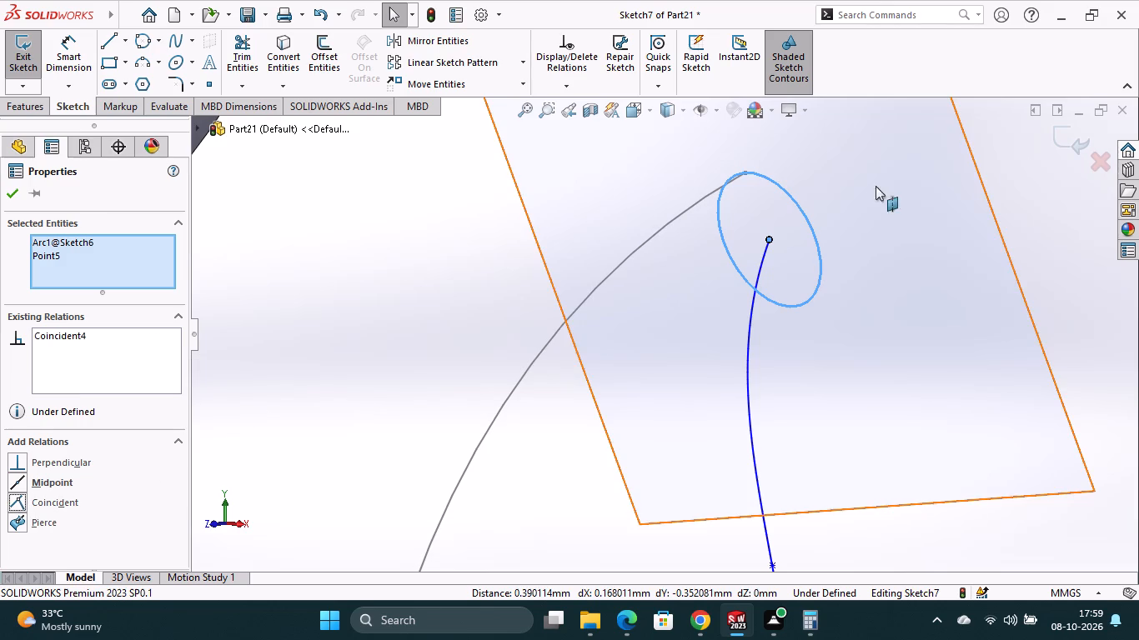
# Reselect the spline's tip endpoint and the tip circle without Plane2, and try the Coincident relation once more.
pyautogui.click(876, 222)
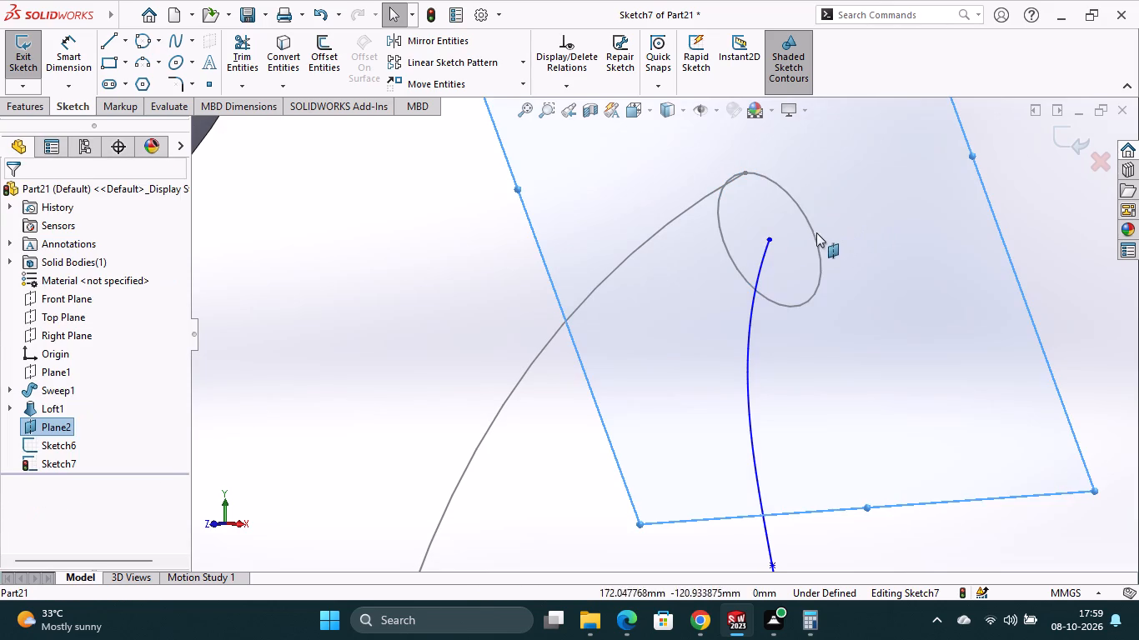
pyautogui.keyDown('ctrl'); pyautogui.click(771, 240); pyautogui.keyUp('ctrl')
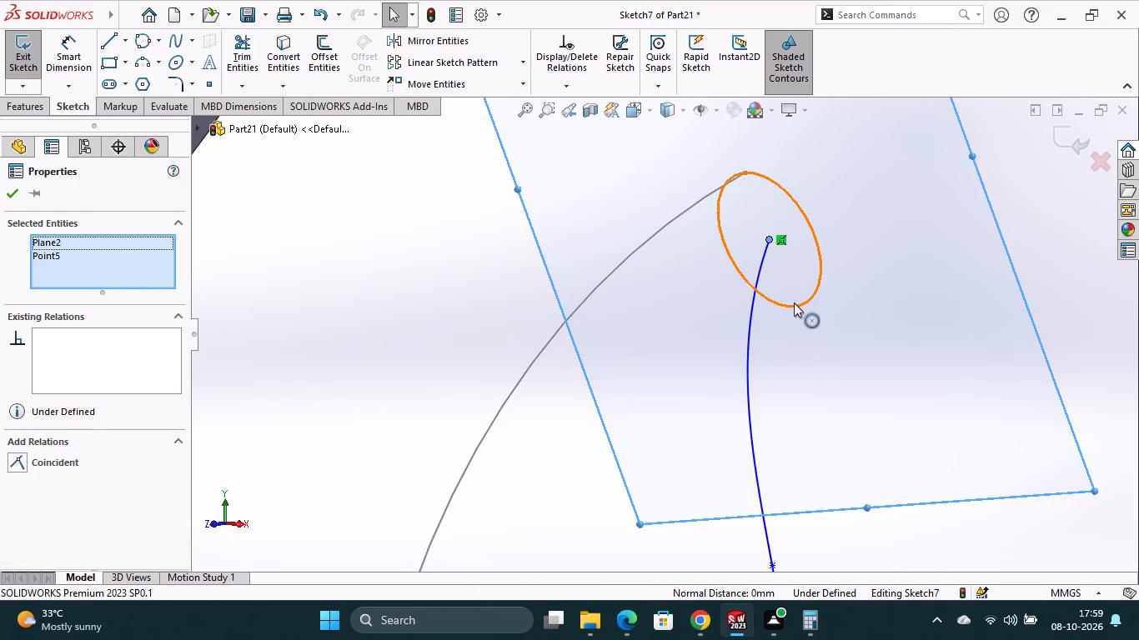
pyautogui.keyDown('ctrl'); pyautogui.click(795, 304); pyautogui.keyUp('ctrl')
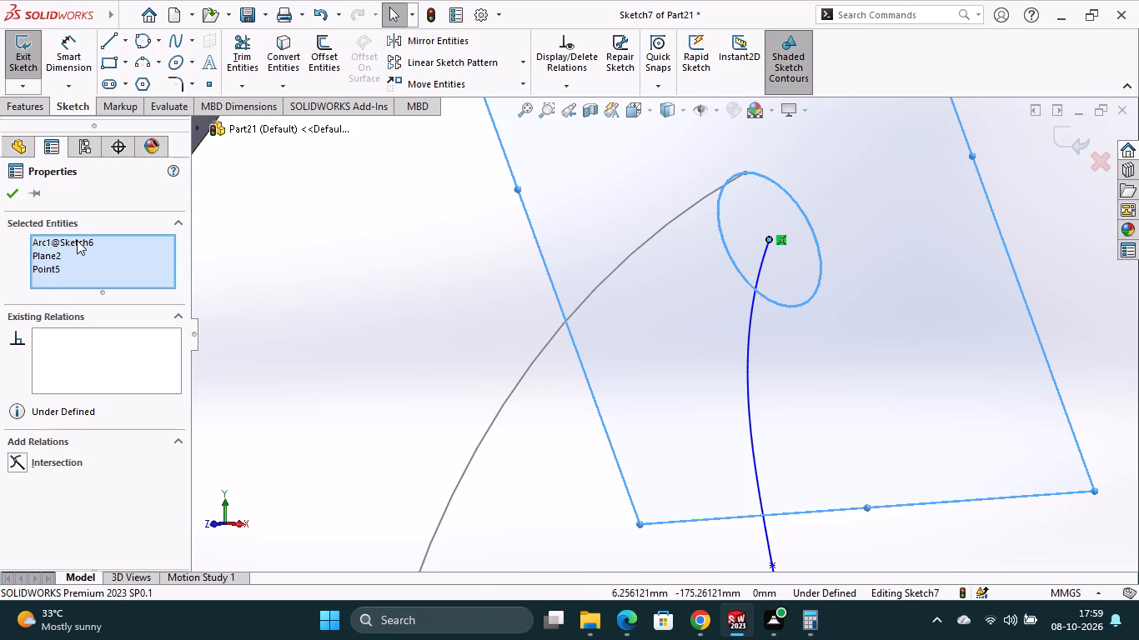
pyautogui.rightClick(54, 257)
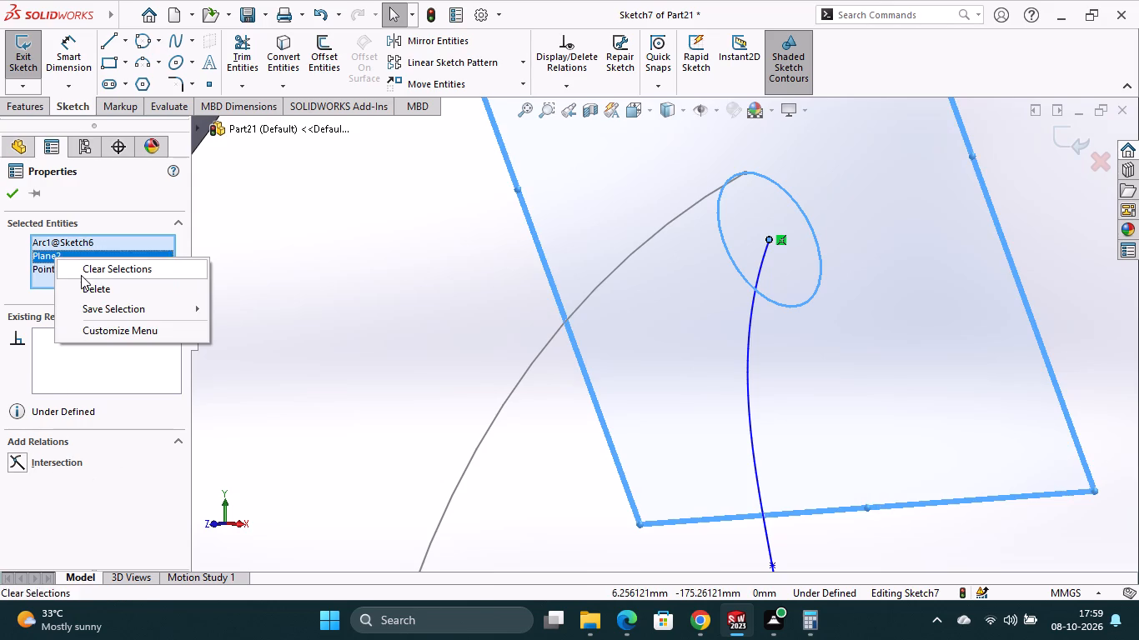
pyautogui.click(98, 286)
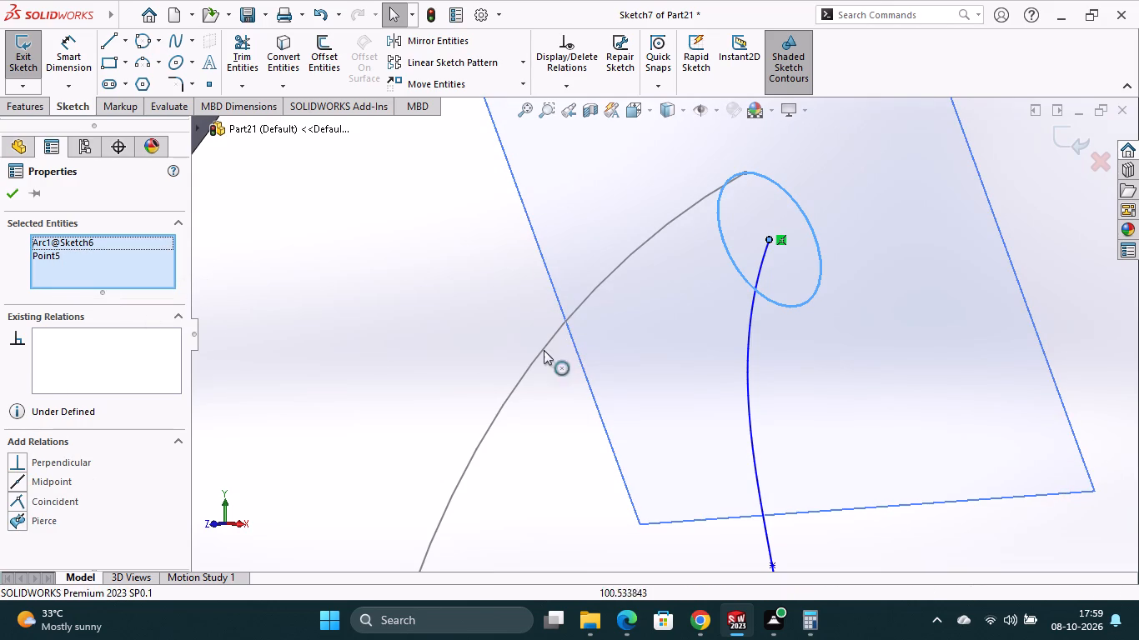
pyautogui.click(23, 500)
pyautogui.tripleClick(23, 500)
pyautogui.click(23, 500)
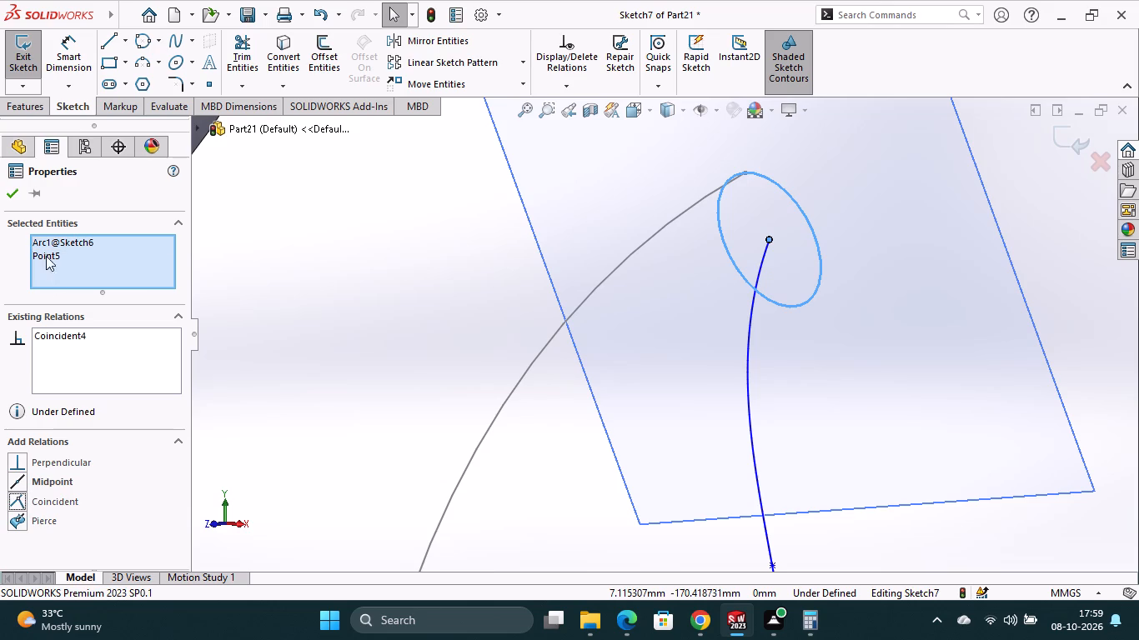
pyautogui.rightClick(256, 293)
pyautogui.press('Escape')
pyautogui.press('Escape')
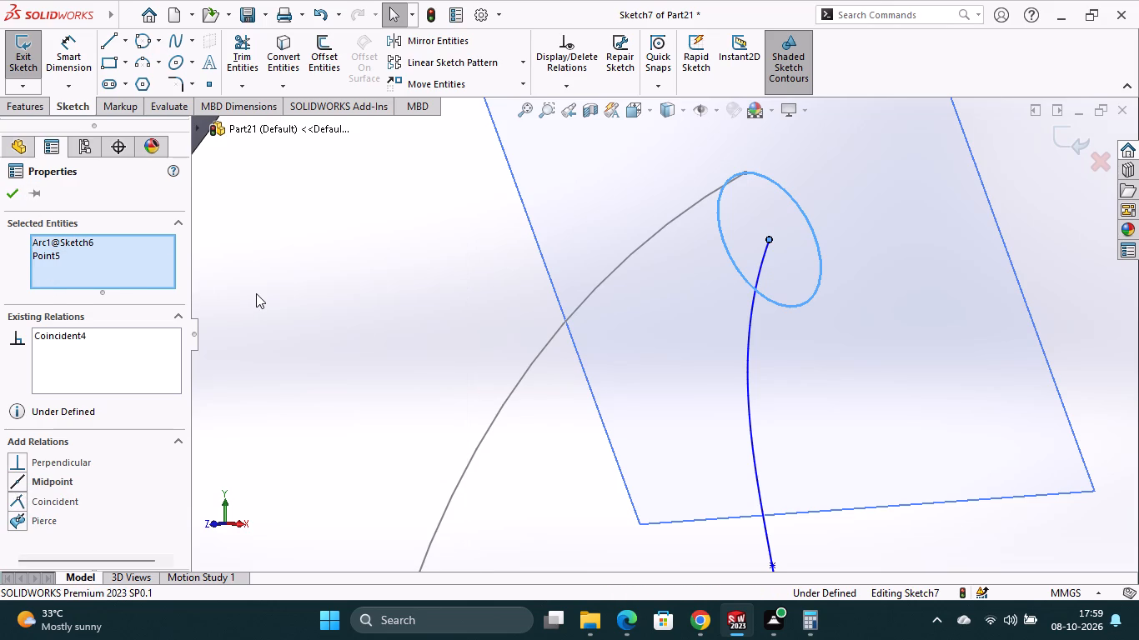
# Move the outer spline's tip endpoint onto the lower edge of the tip circle, at about X 162.92, Y -137.07 mm.
pyautogui.scroll(4, 790, 387)
pyautogui.scroll(-2, 738, 329)
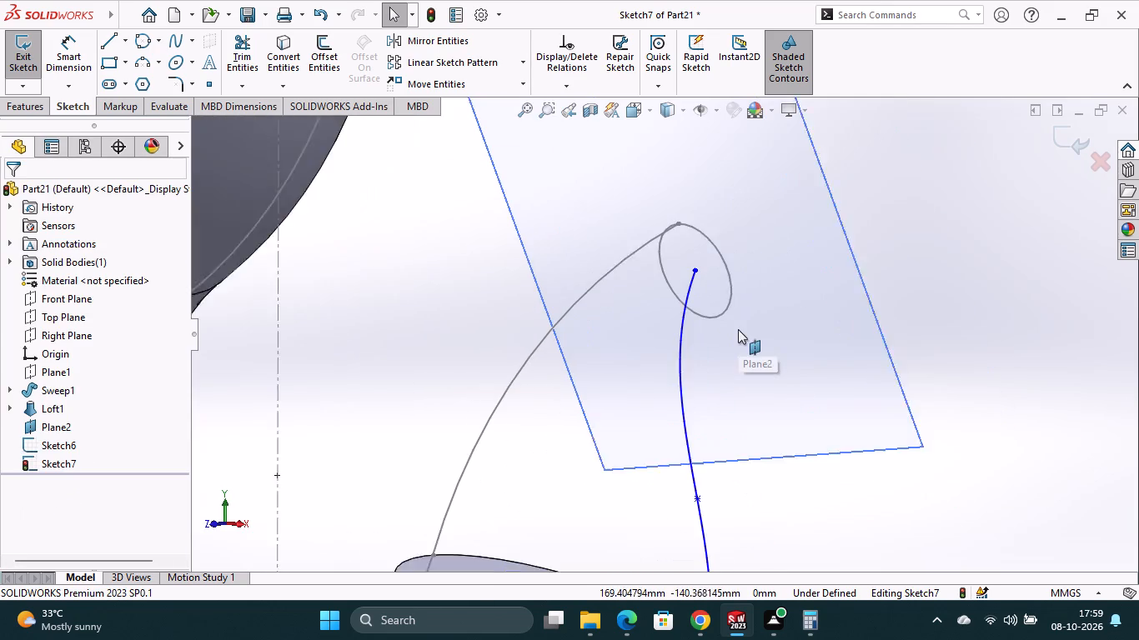
pyautogui.scroll(-1, 738, 329)
pyautogui.moveTo(685, 257); pyautogui.dragTo(689, 290)
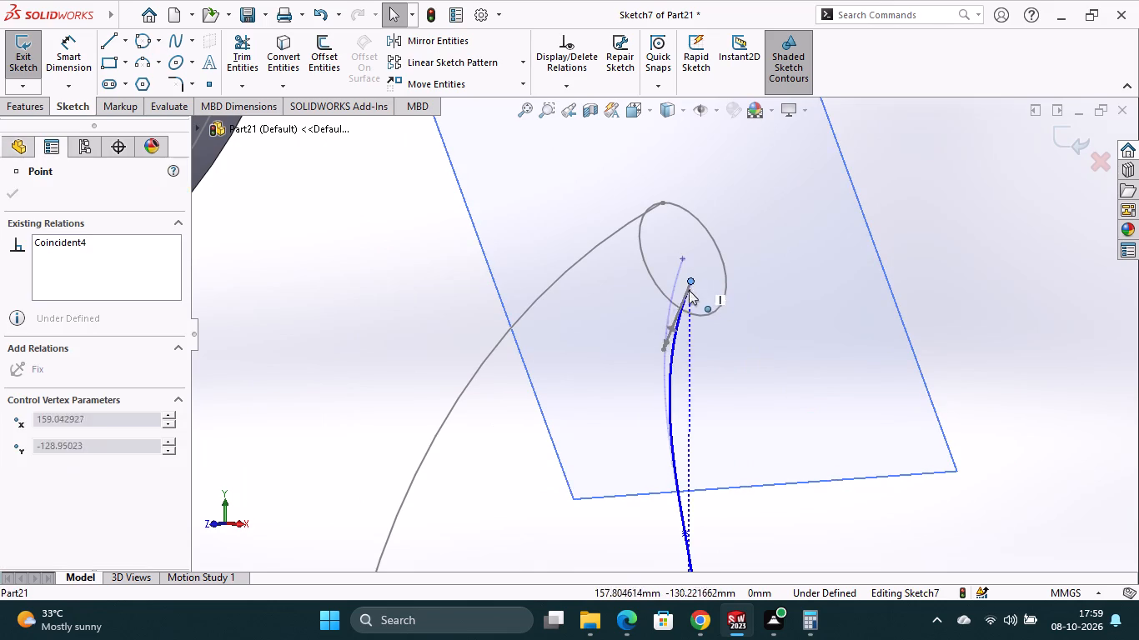
pyautogui.moveTo(689, 290); pyautogui.dragTo(697, 318)
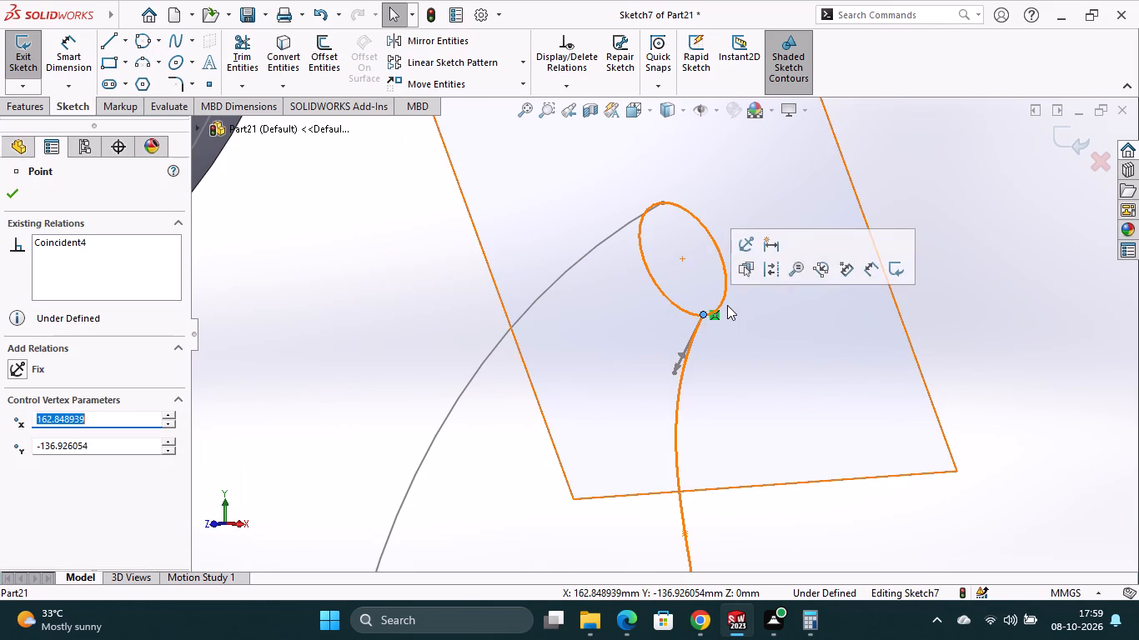
pyautogui.scroll(-6, 727, 305)
pyautogui.scroll(-6, 651, 347)
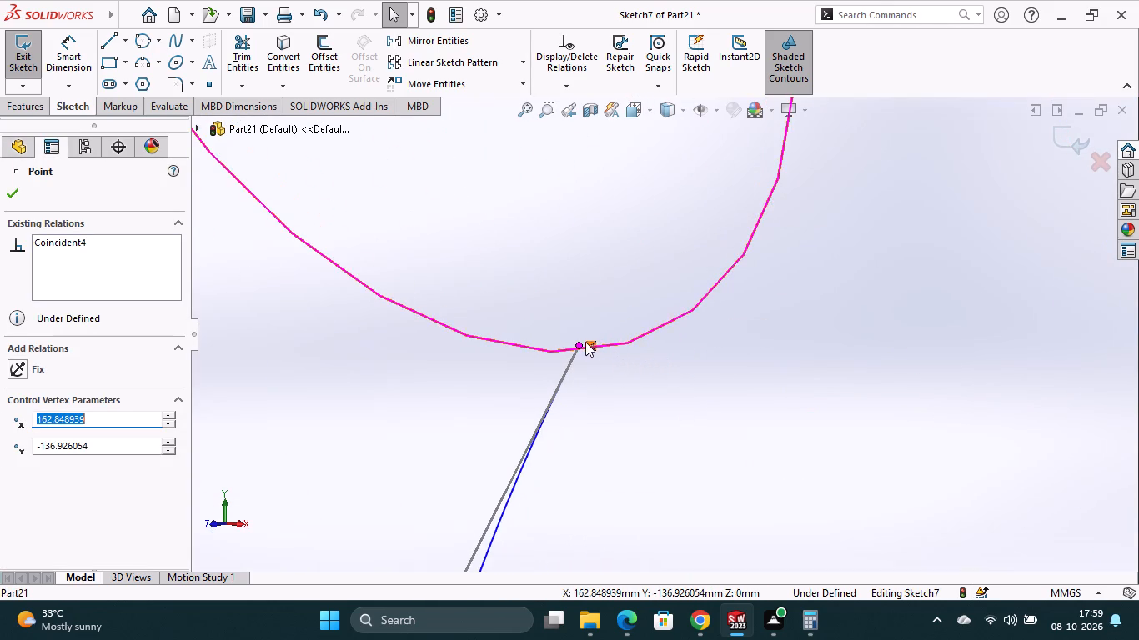
pyautogui.scroll(-7, 581, 342)
pyautogui.click(661, 298)
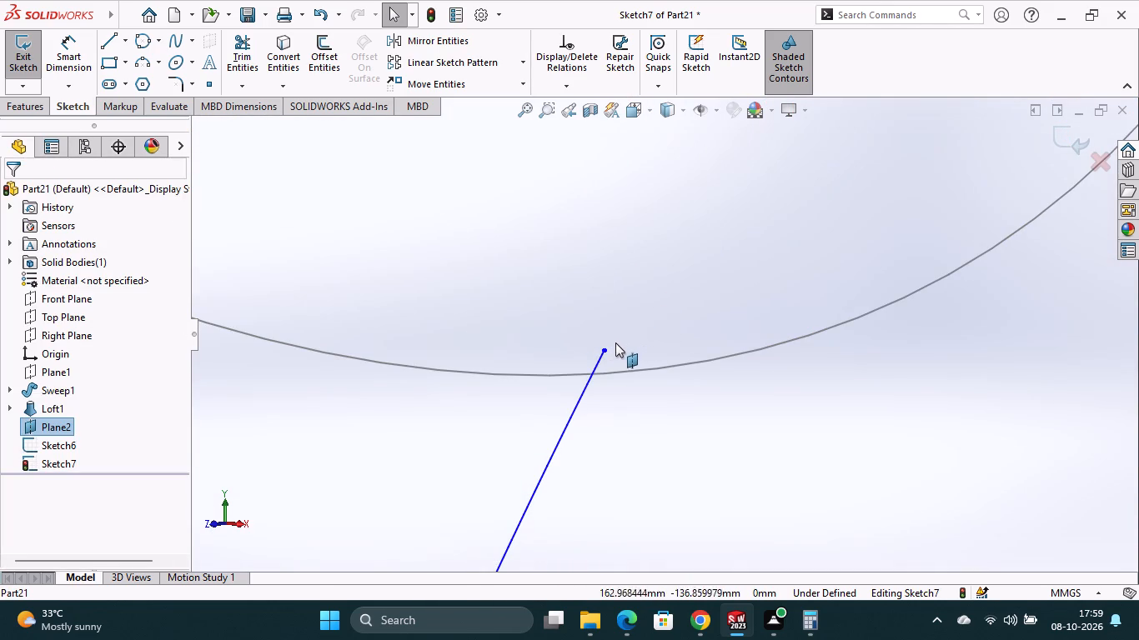
pyautogui.moveTo(605, 352); pyautogui.dragTo(610, 372)
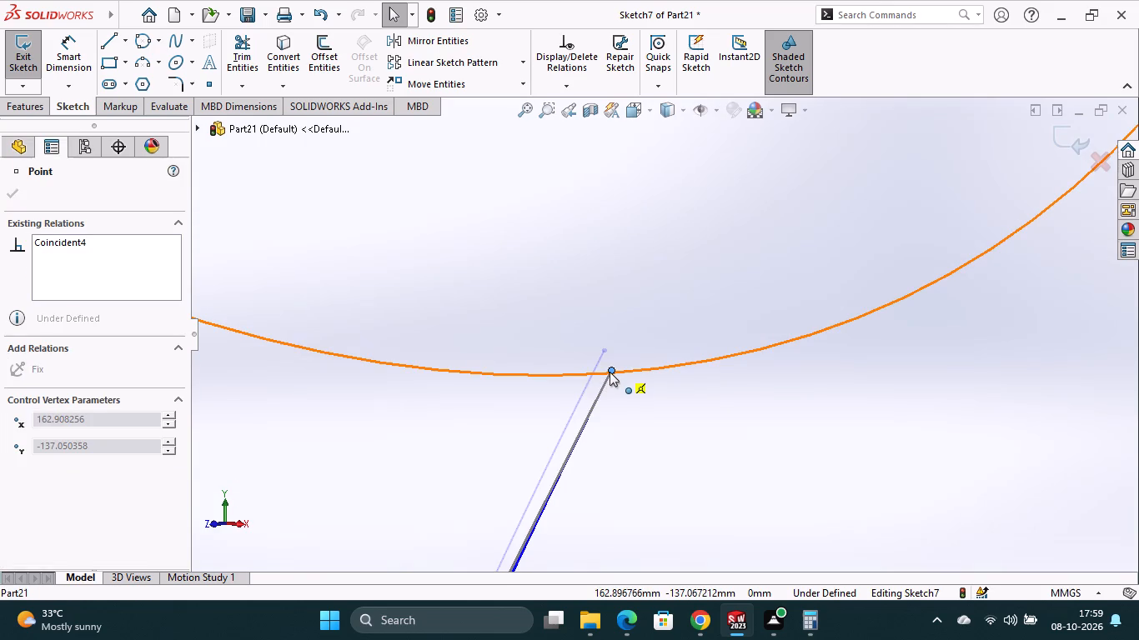
pyautogui.moveTo(610, 372); pyautogui.dragTo(611, 373)
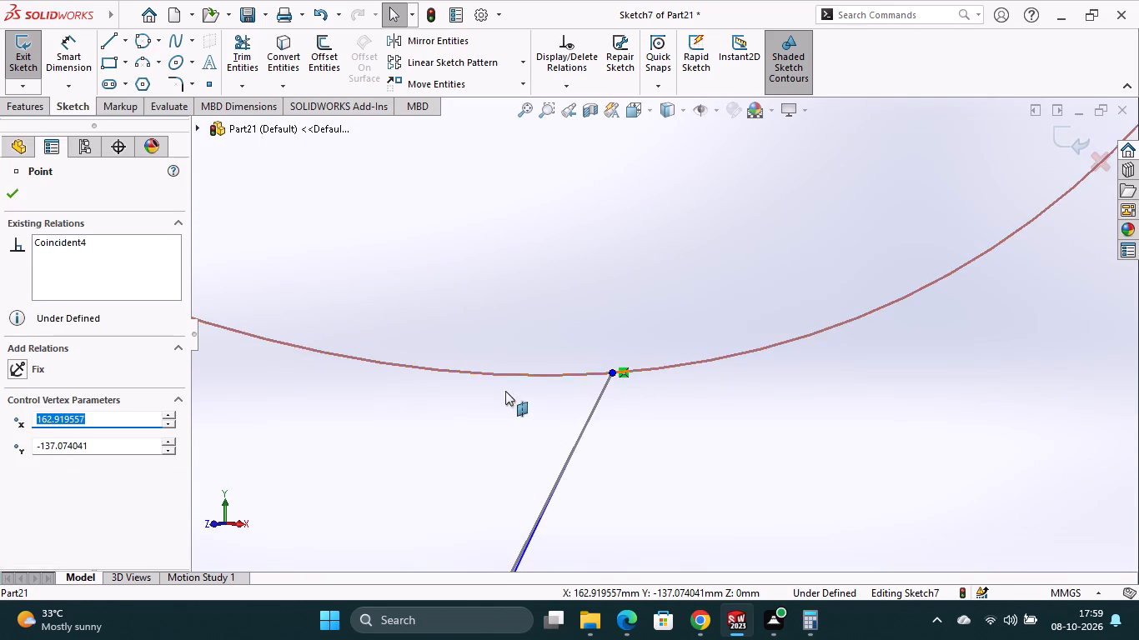
# Apply a Fix relation to the outer guide spline between the hook end face and the tip circle, and exit the sketch.
pyautogui.click(13, 198)
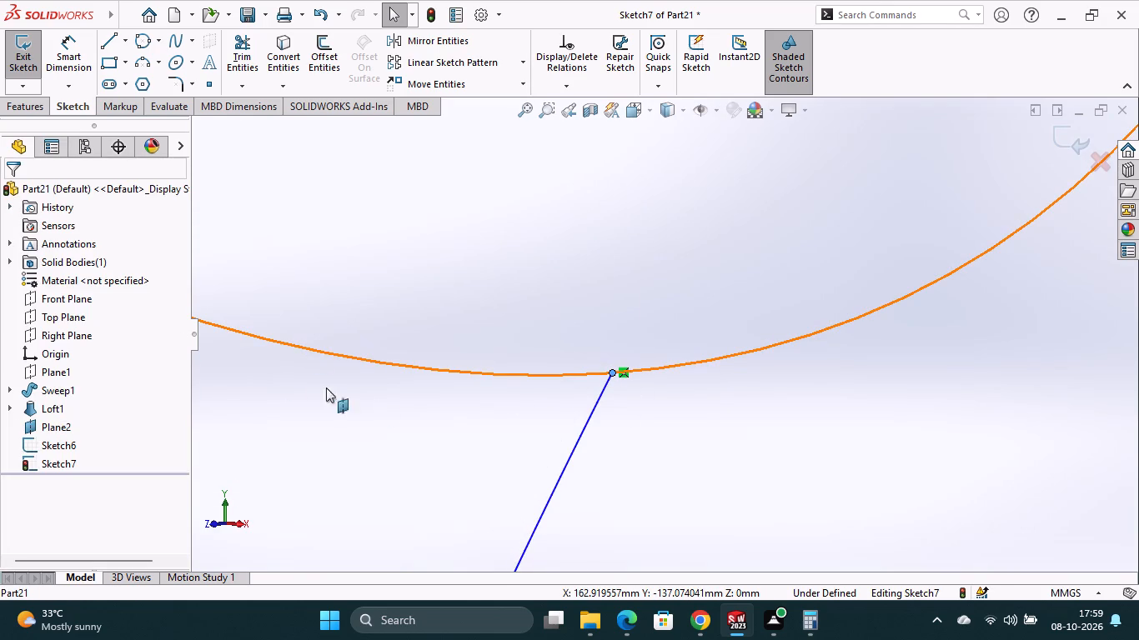
pyautogui.scroll(5, 431, 429)
pyautogui.click(438, 423)
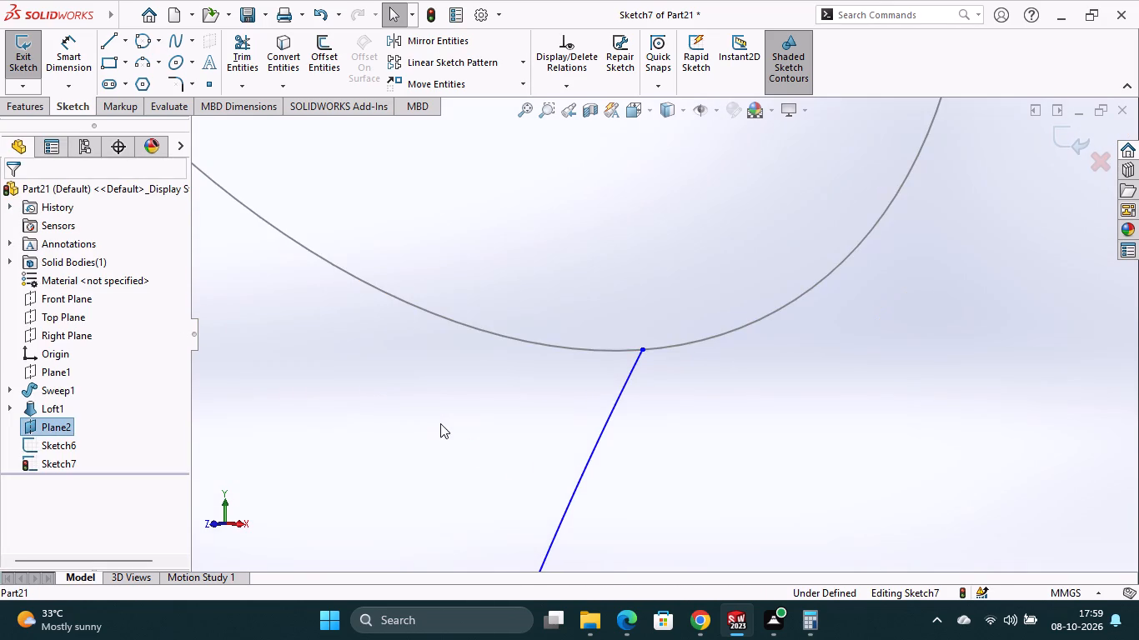
pyautogui.scroll(16, 581, 437)
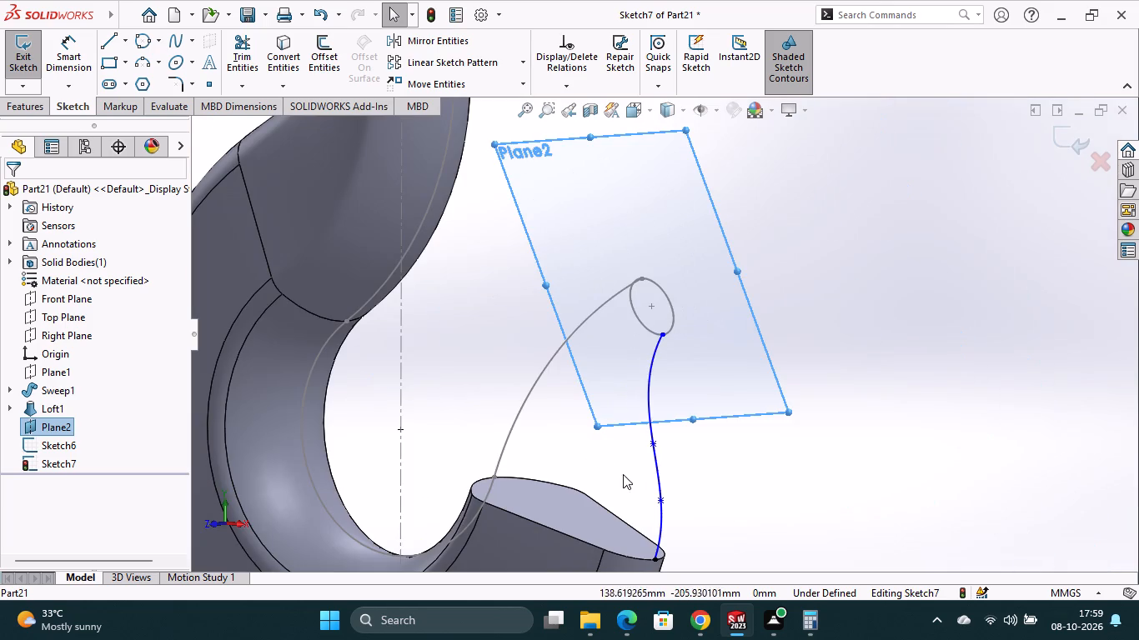
pyautogui.rightClick(653, 463)
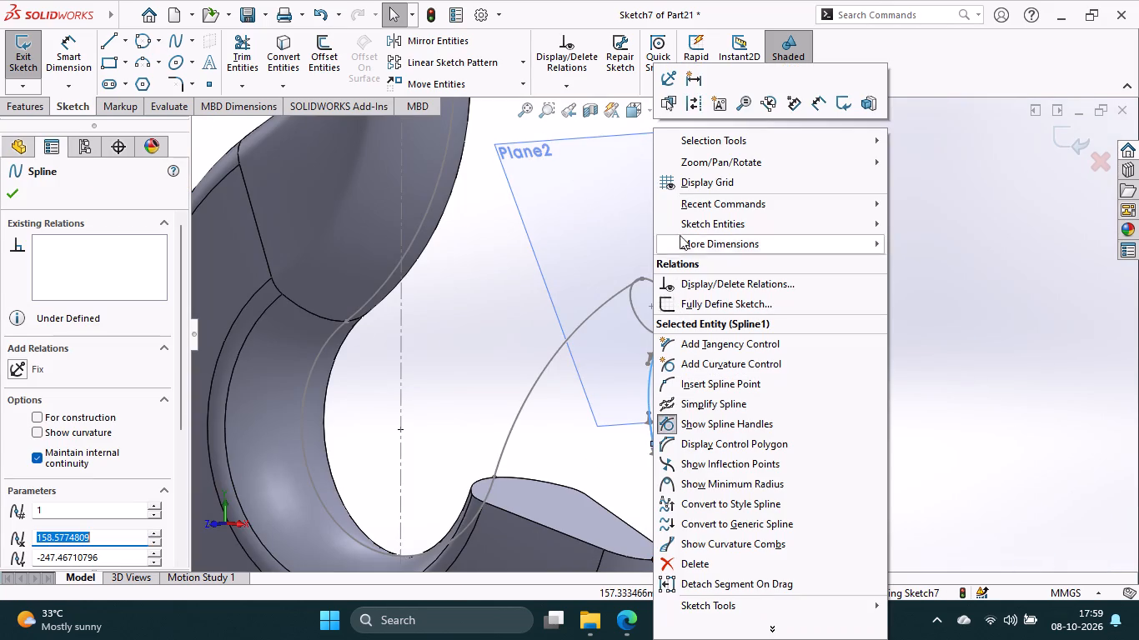
pyautogui.click(669, 80)
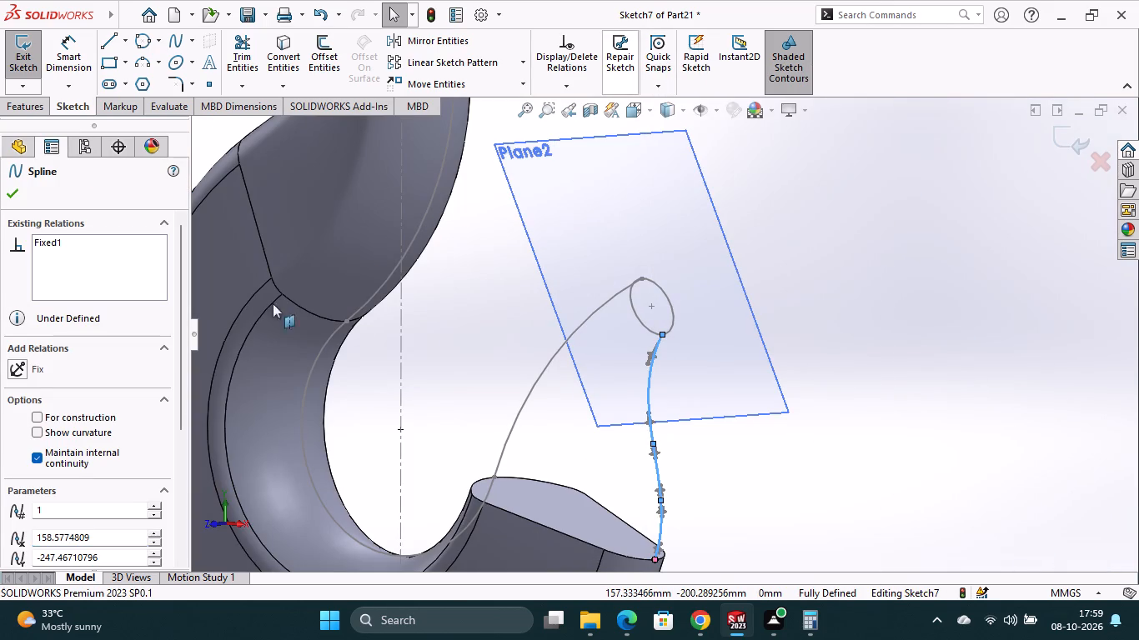
pyautogui.click(14, 197)
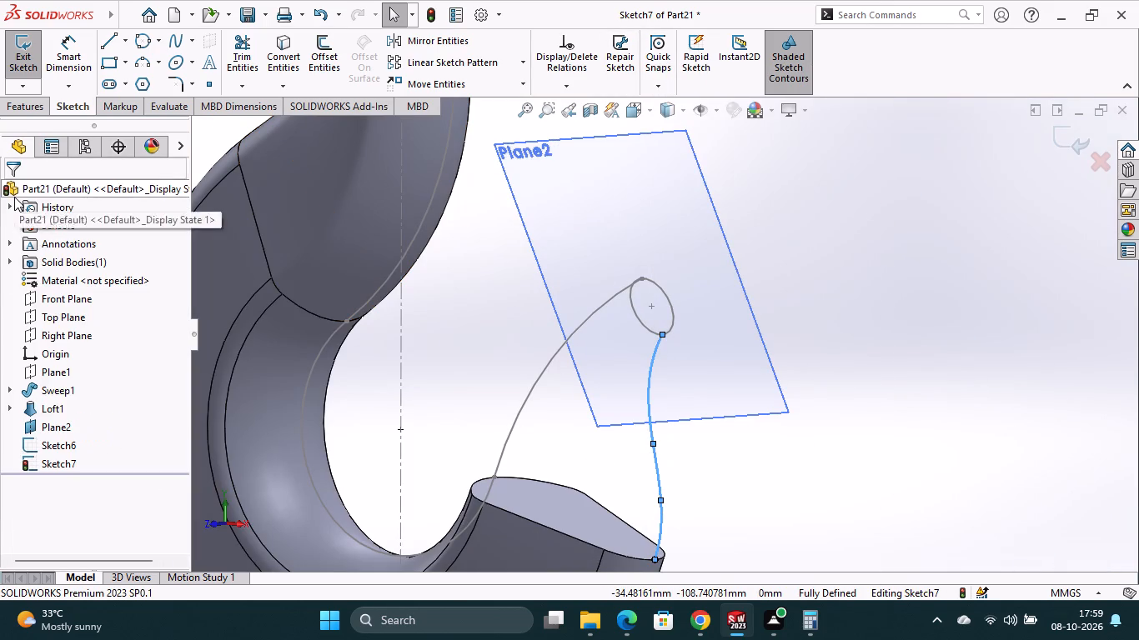
pyautogui.click(18, 106)
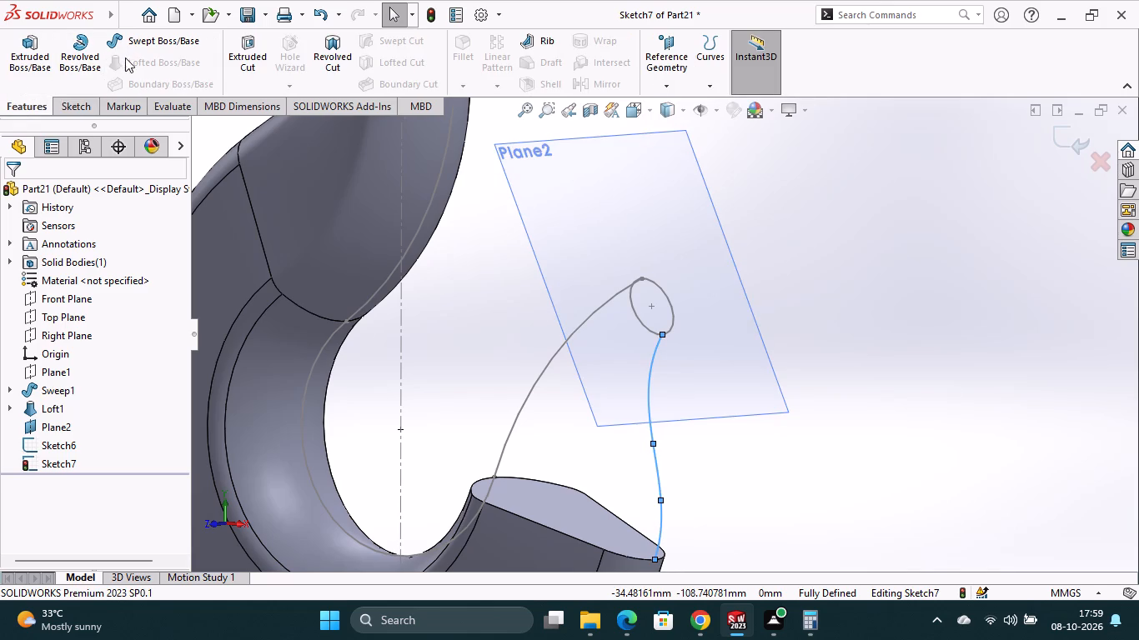
pyautogui.click(63, 112)
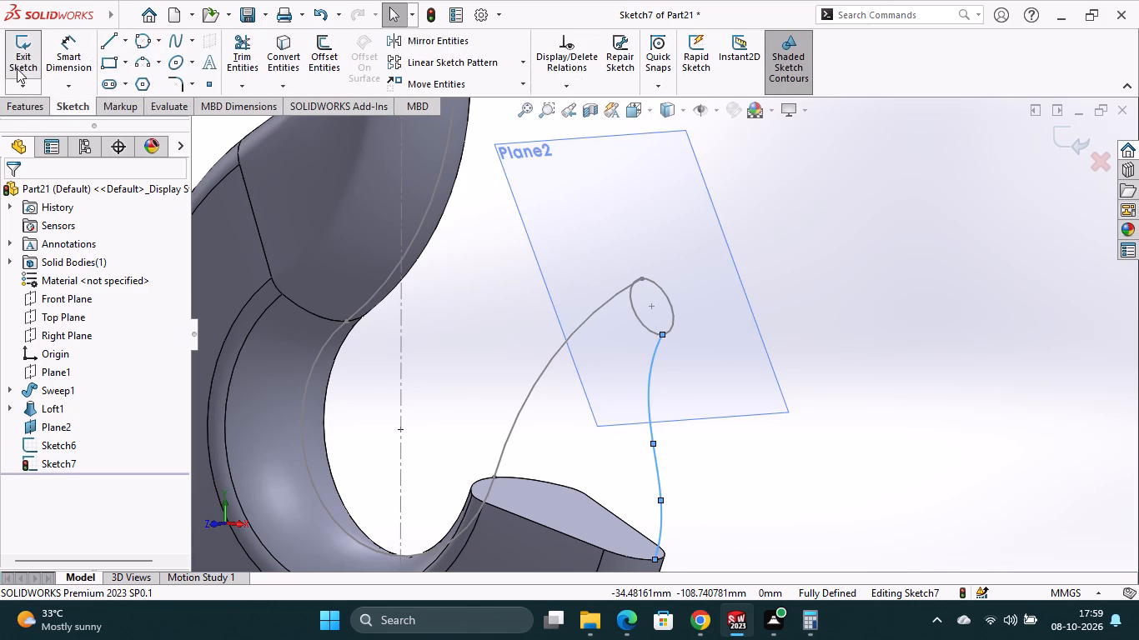
pyautogui.click(16, 63)
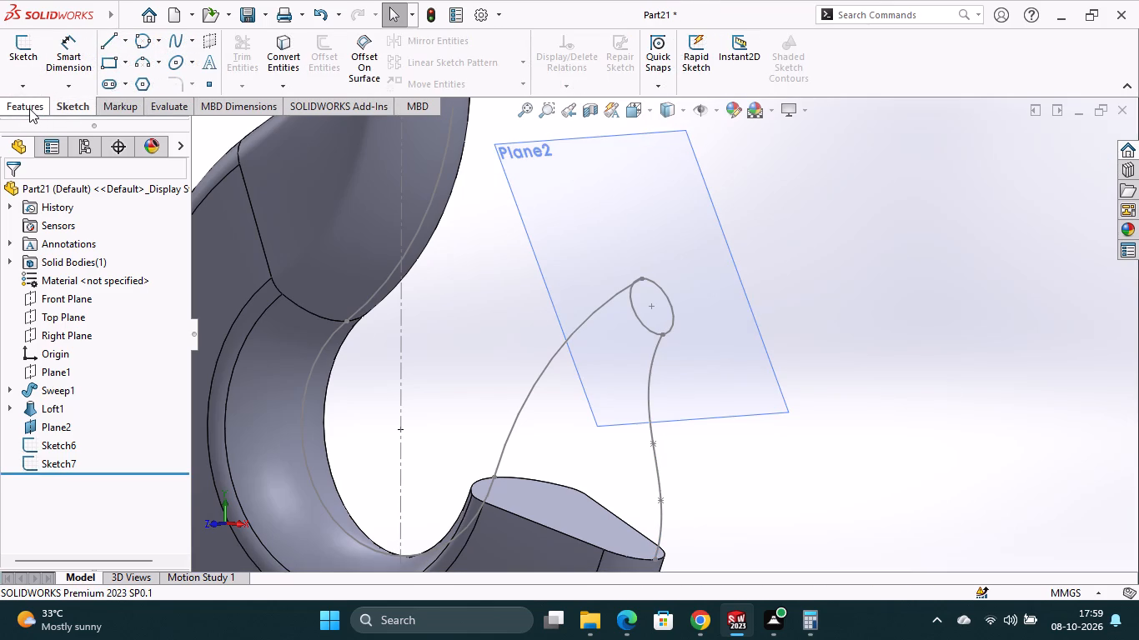
# Loft the hook tip between the tip circle and the hook's end face, using the inner curve and the outer spline as guide curves.
pyautogui.click(29, 108)
pyautogui.click(125, 63)
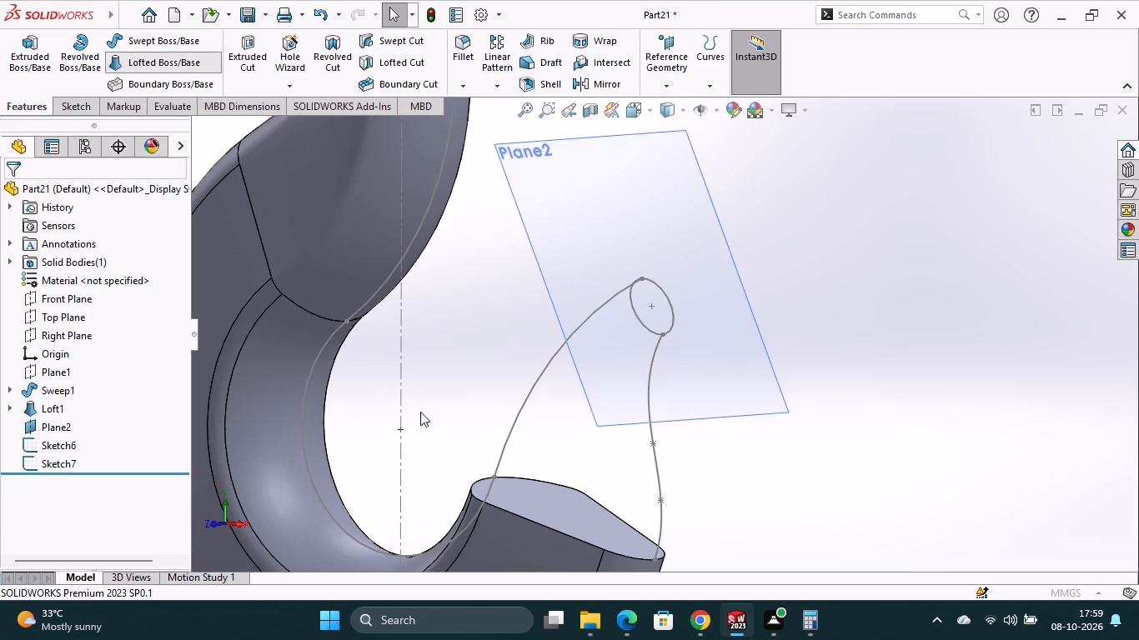
pyautogui.click(633, 304)
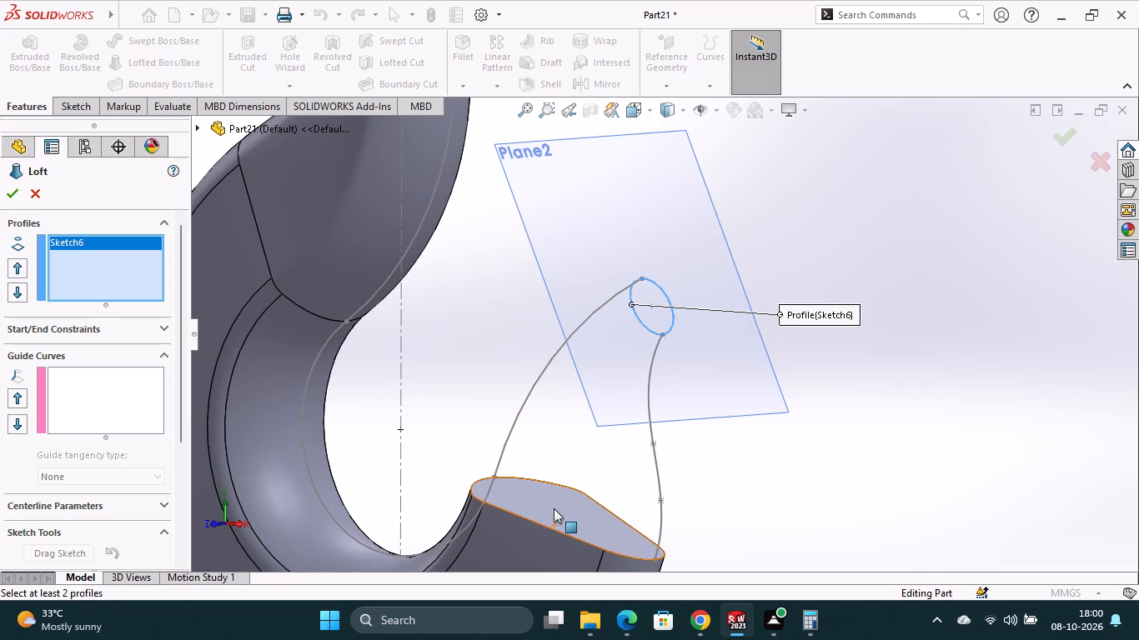
pyautogui.click(554, 508)
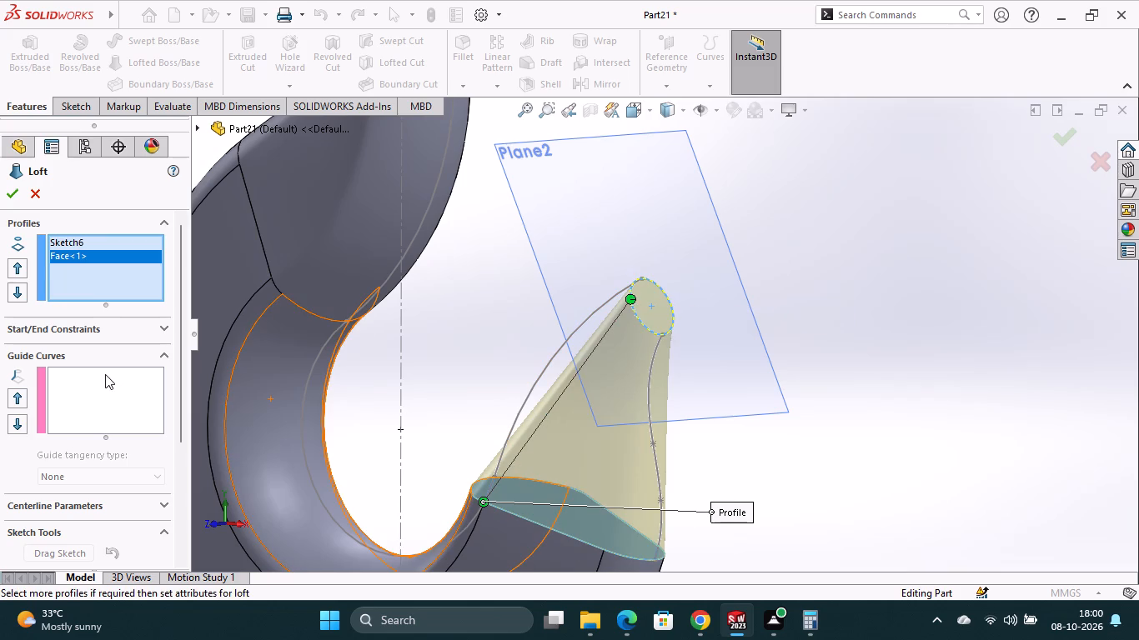
pyautogui.click(105, 374)
pyautogui.click(543, 369)
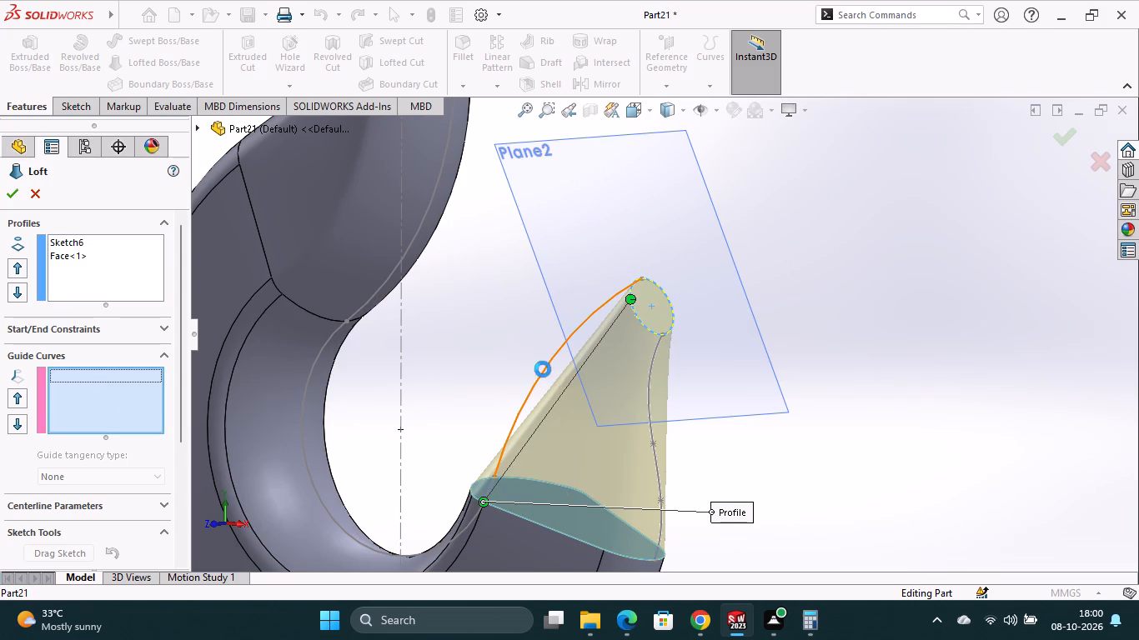
pyautogui.click(657, 457)
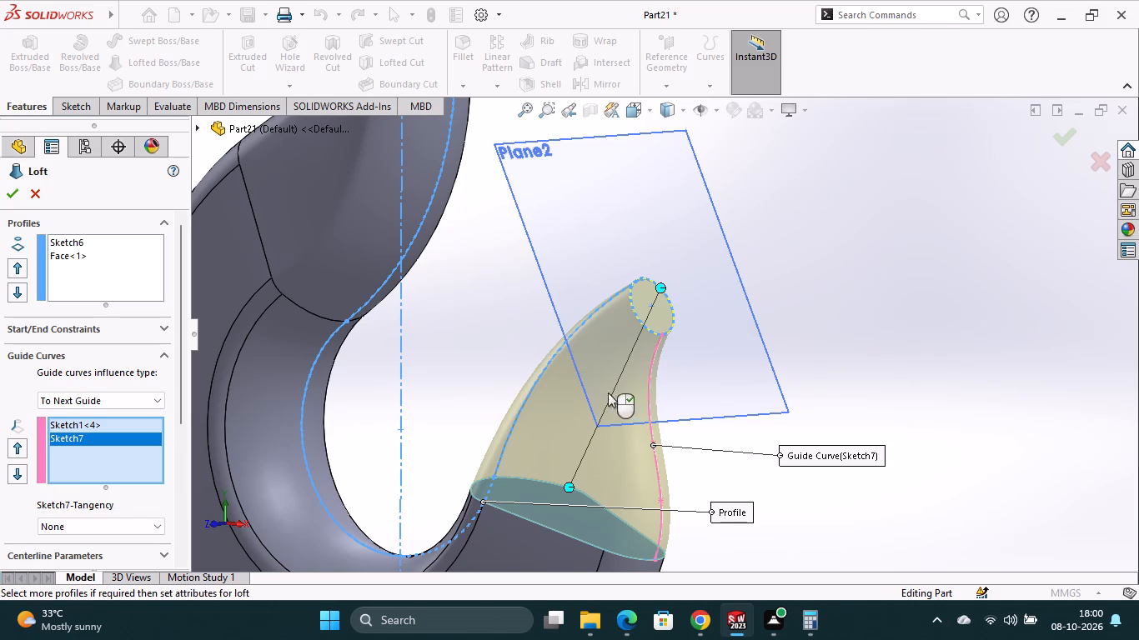
pyautogui.click(17, 196)
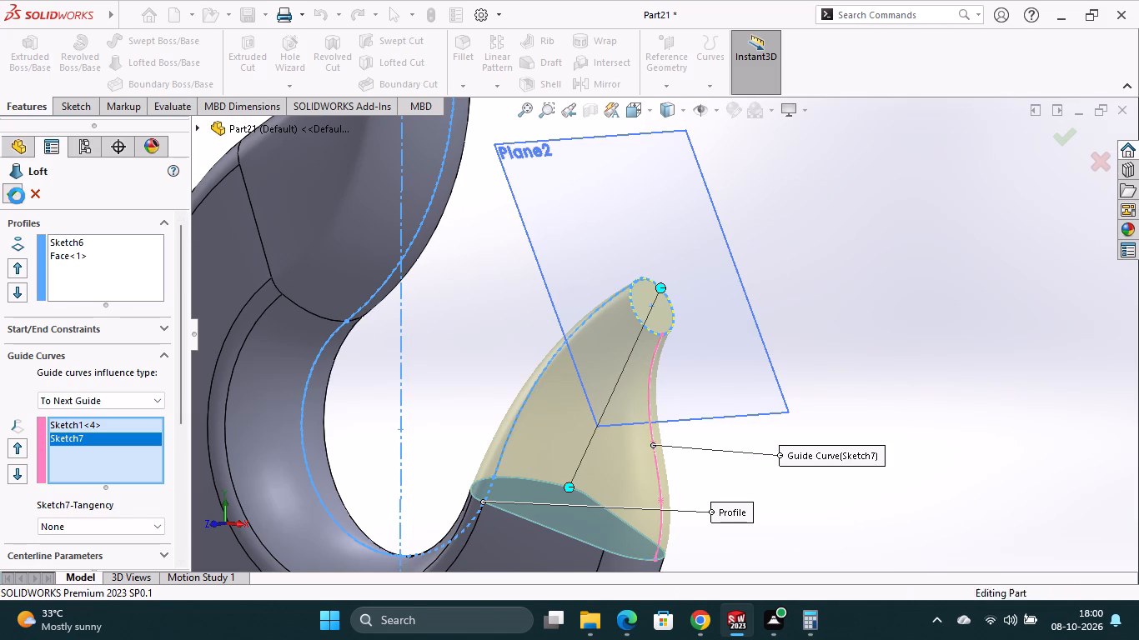
# Start a sketch on the circular top face of the hook's neck.
pyautogui.scroll(2, 502, 343)
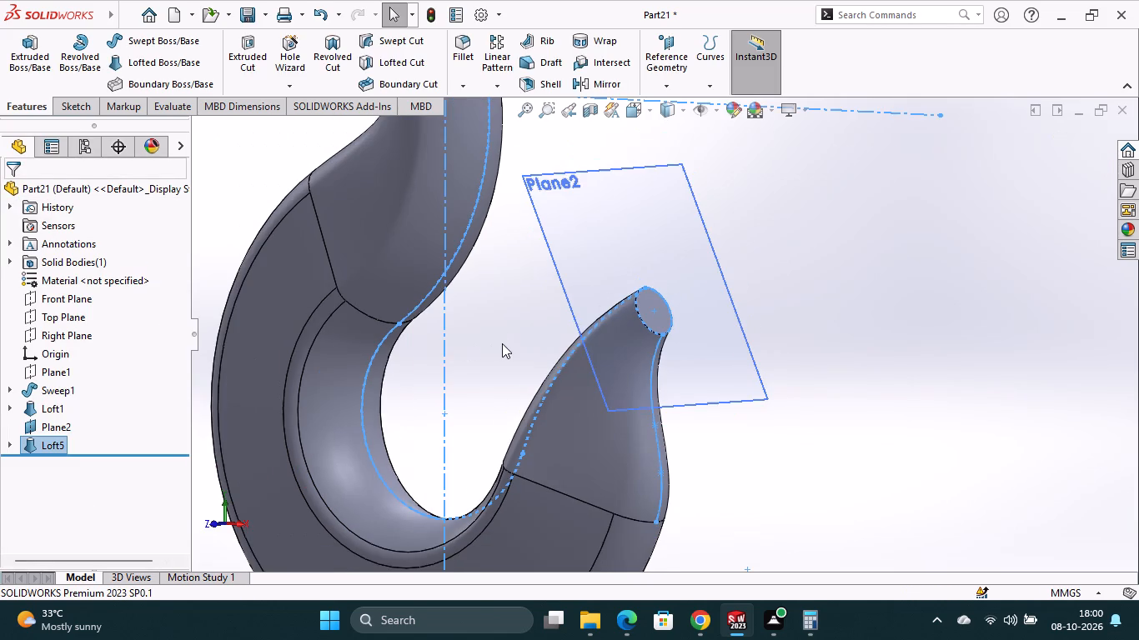
pyautogui.moveTo(502, 343); pyautogui.dragTo(534, 363, button='middle')
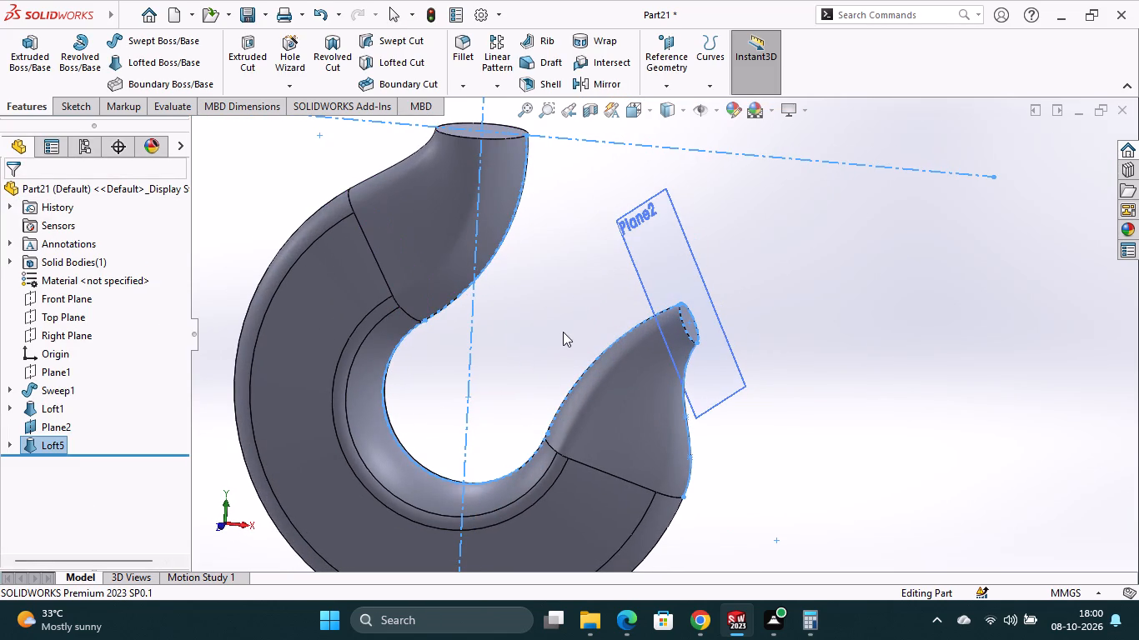
pyautogui.click(563, 332)
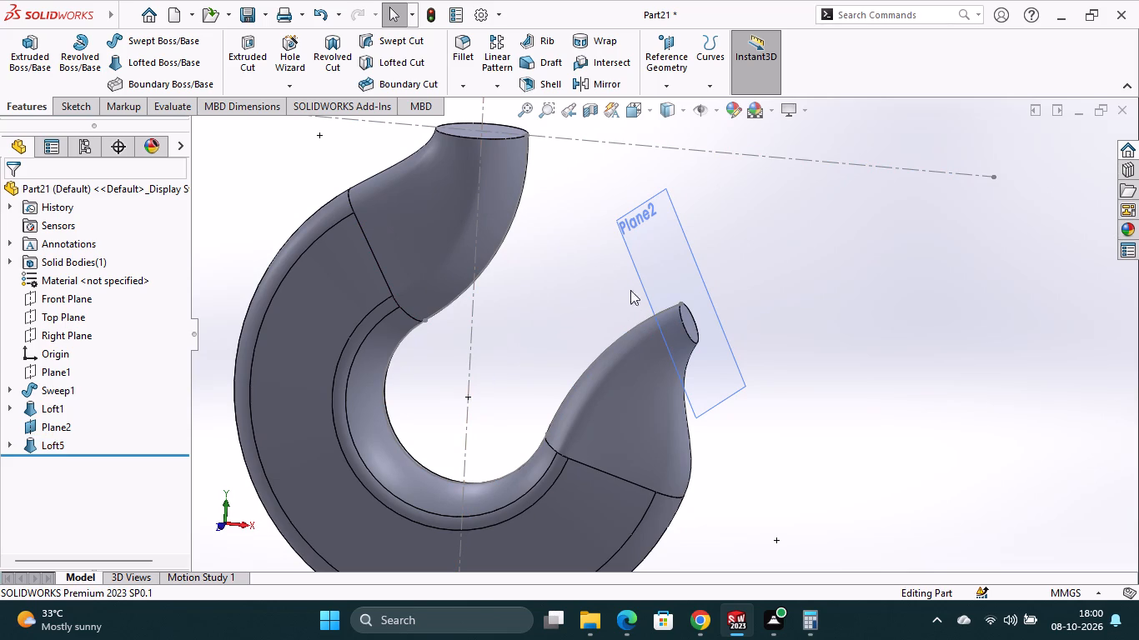
pyautogui.scroll(5, 585, 282)
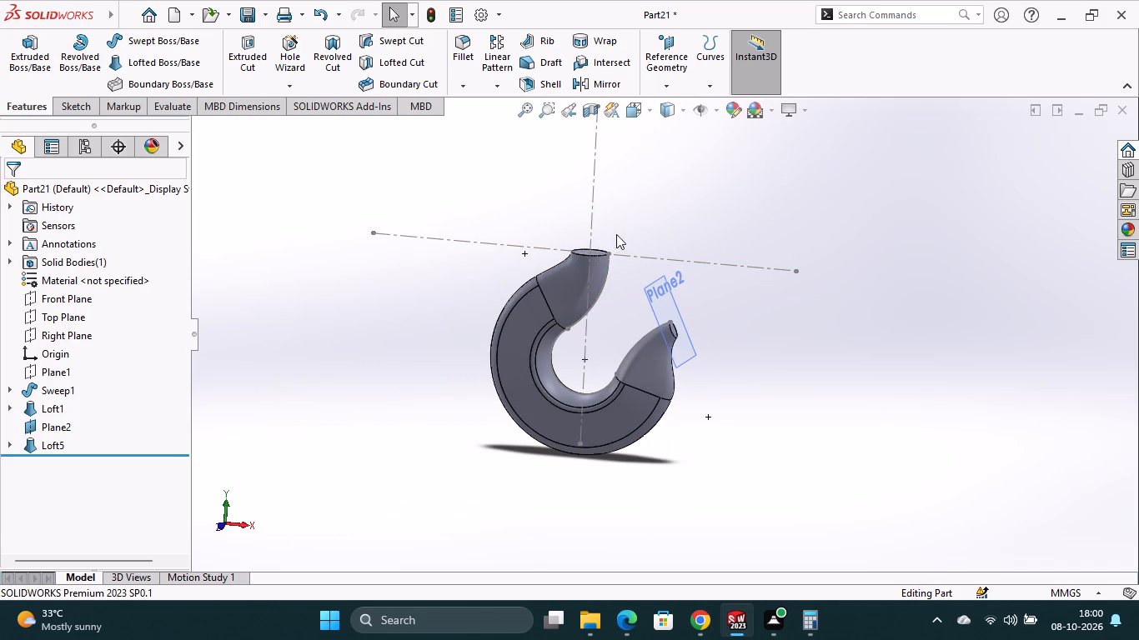
pyautogui.moveTo(617, 234); pyautogui.dragTo(621, 382, button='middle')
pyautogui.scroll(-1, 621, 382)
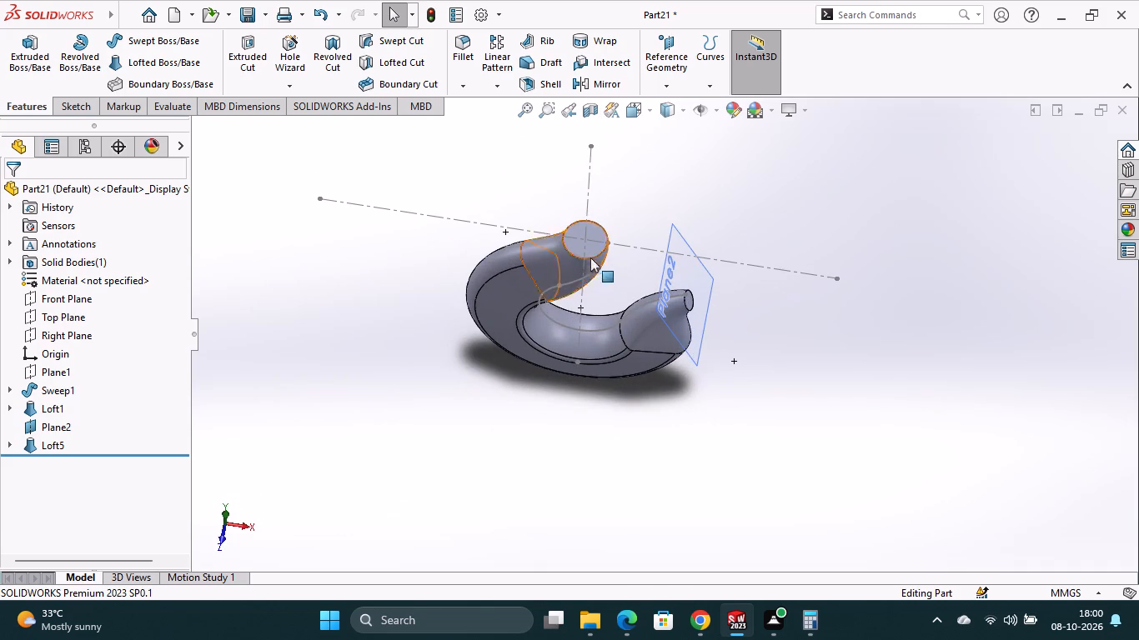
pyautogui.click(594, 229)
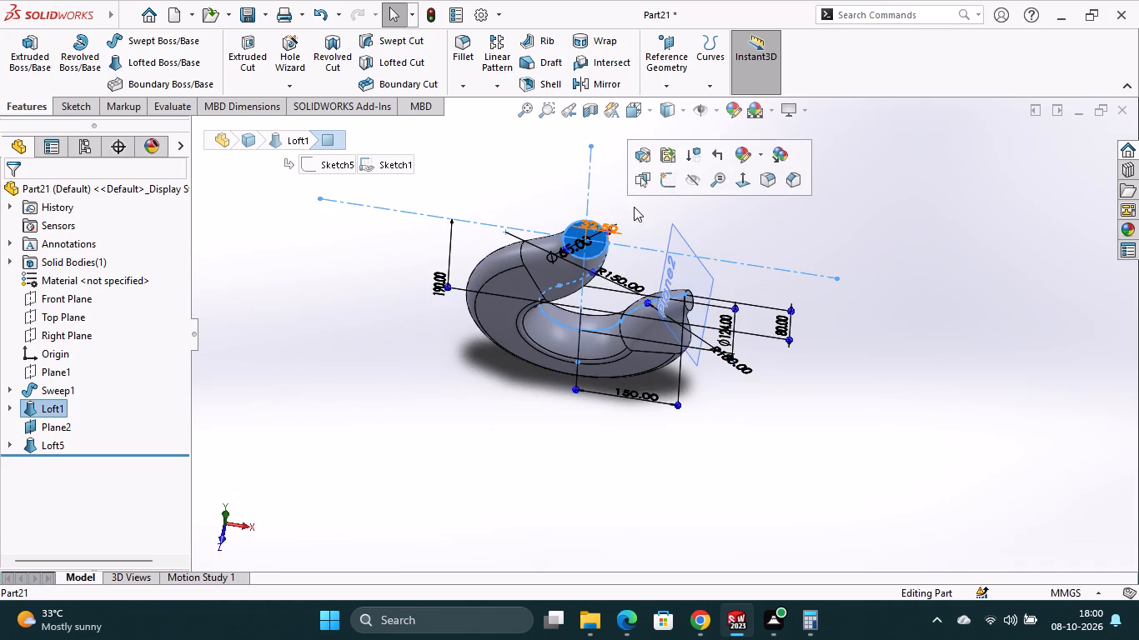
pyautogui.click(670, 180)
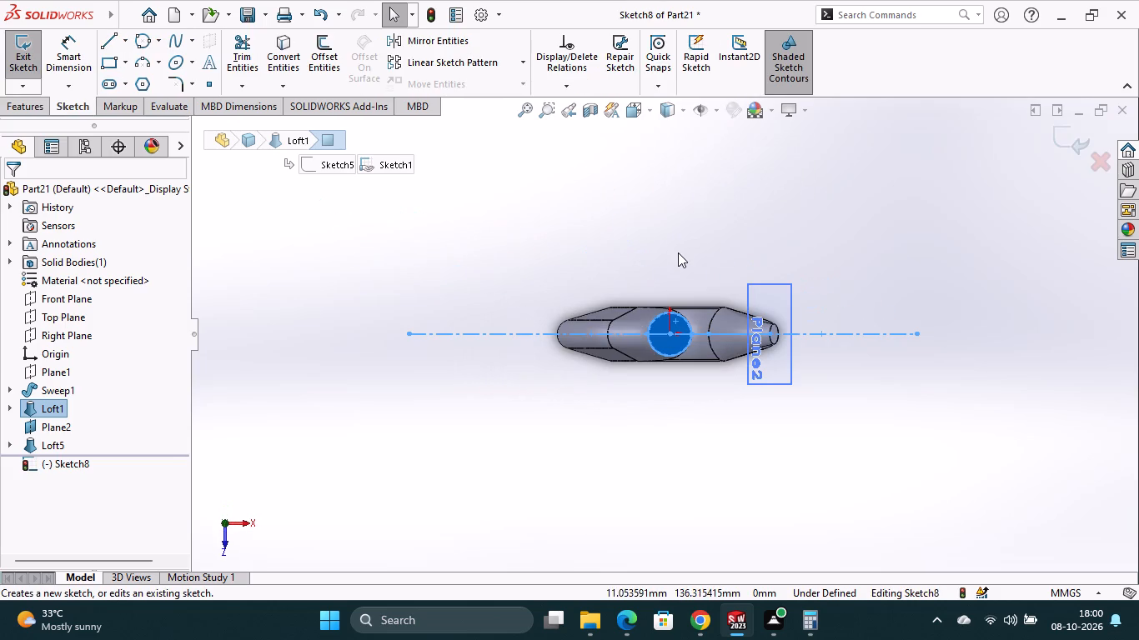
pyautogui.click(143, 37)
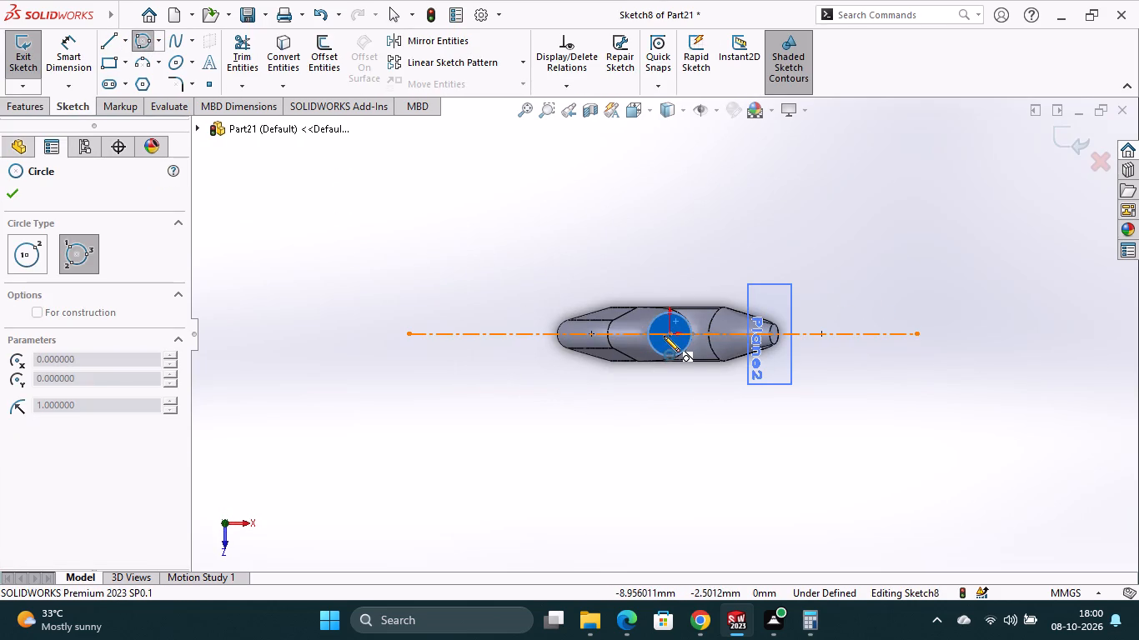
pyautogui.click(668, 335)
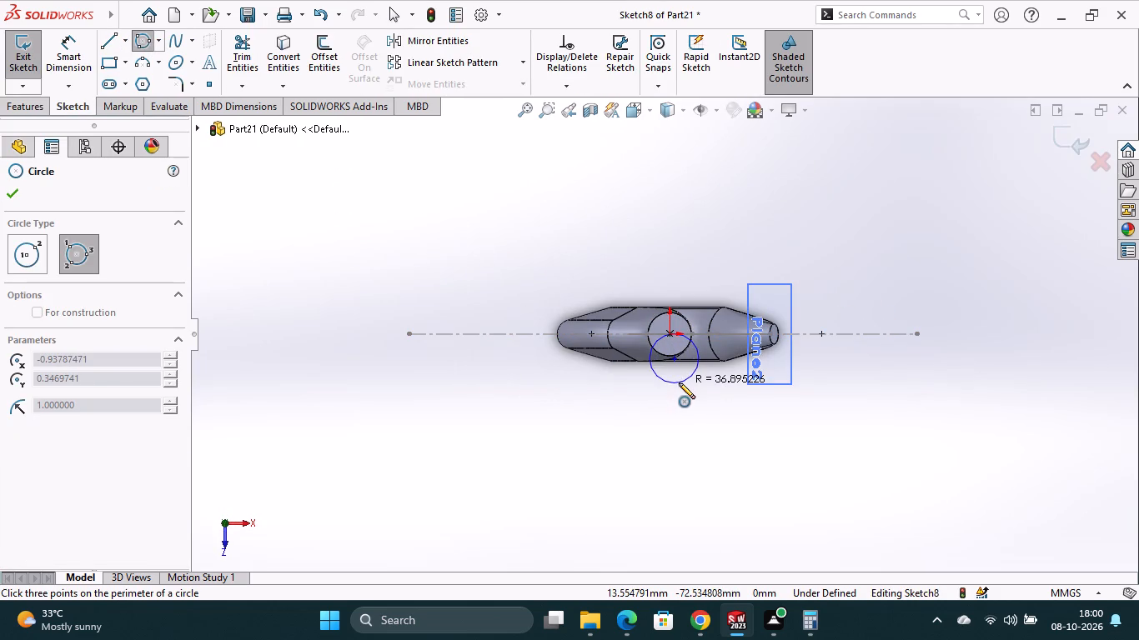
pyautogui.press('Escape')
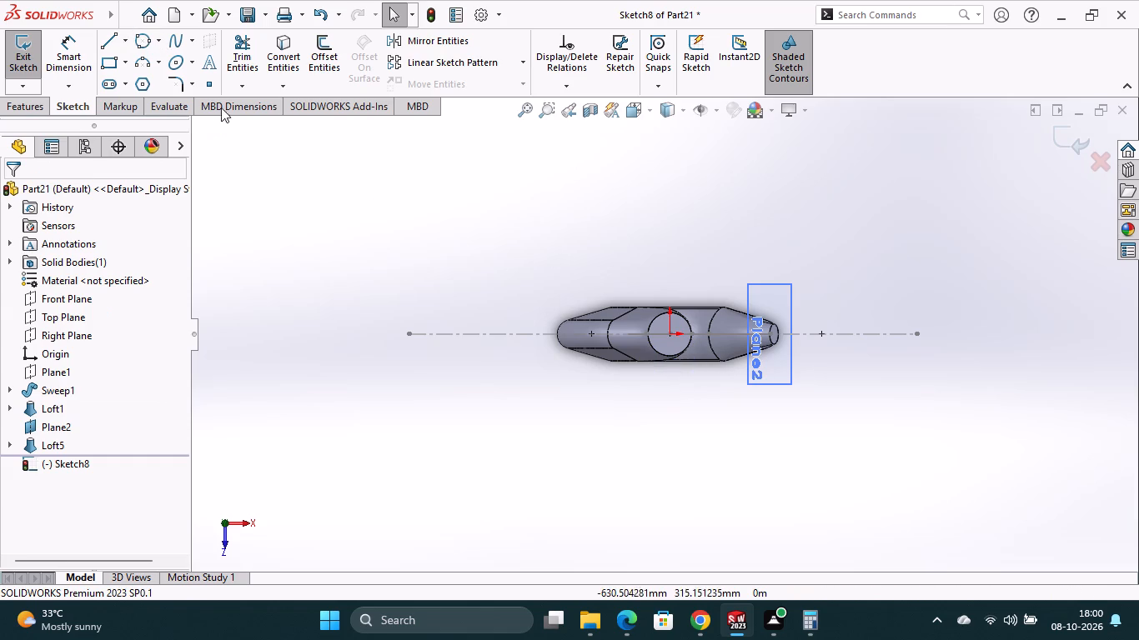
# Sketch a centre-point circle about 186 mm in diameter, centred on the origin of the neck's top face.
pyautogui.click(161, 47)
pyautogui.click(158, 69)
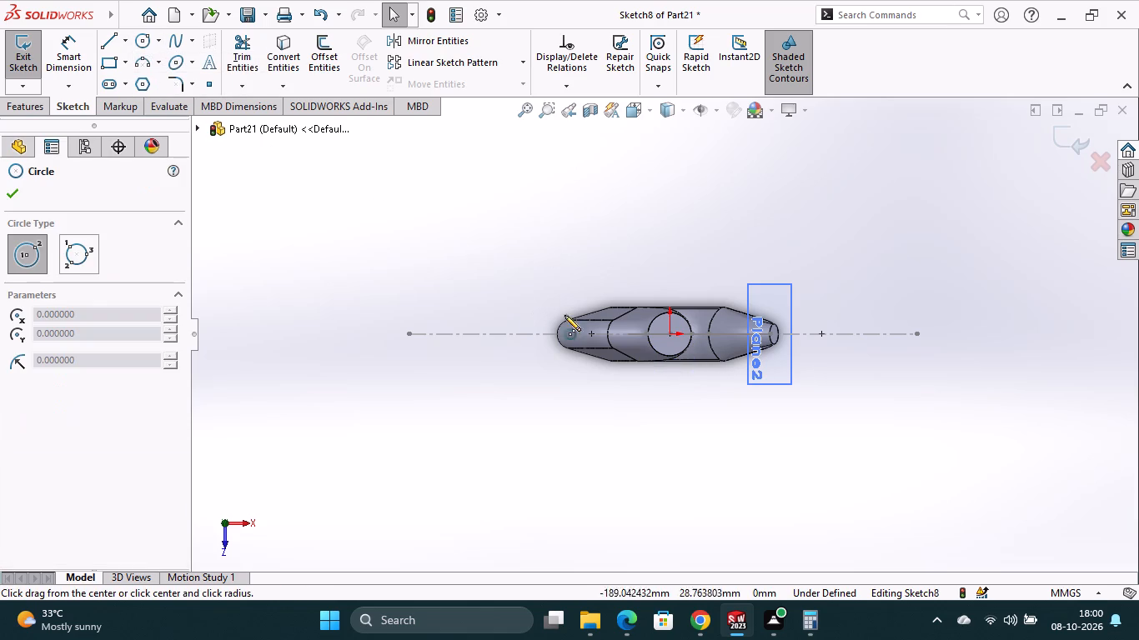
pyautogui.click(668, 335)
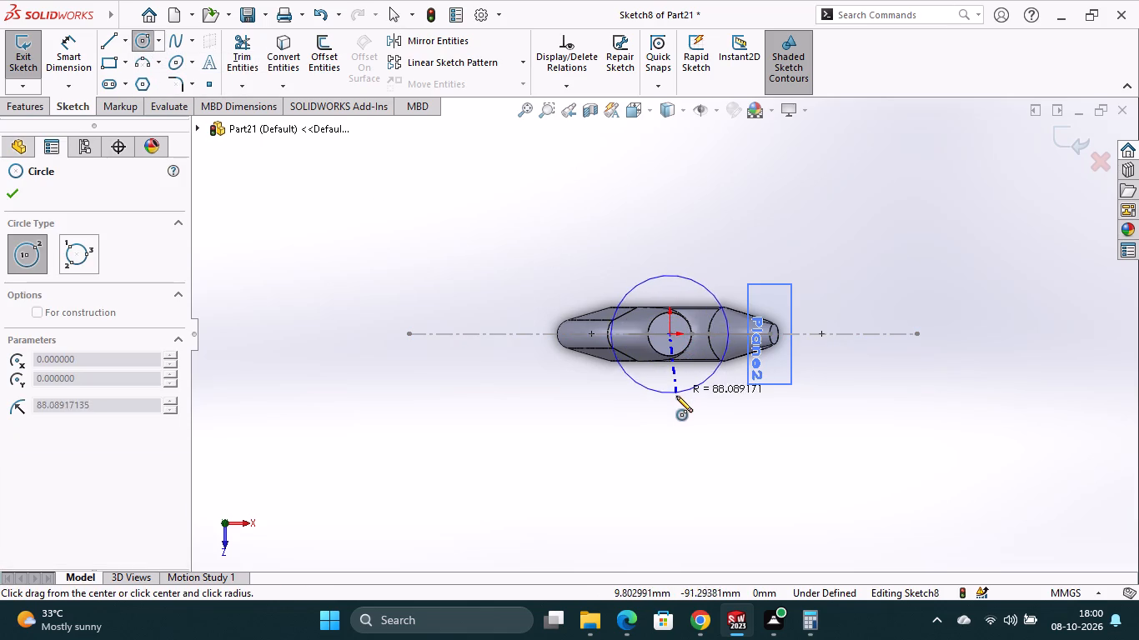
pyautogui.click(676, 396)
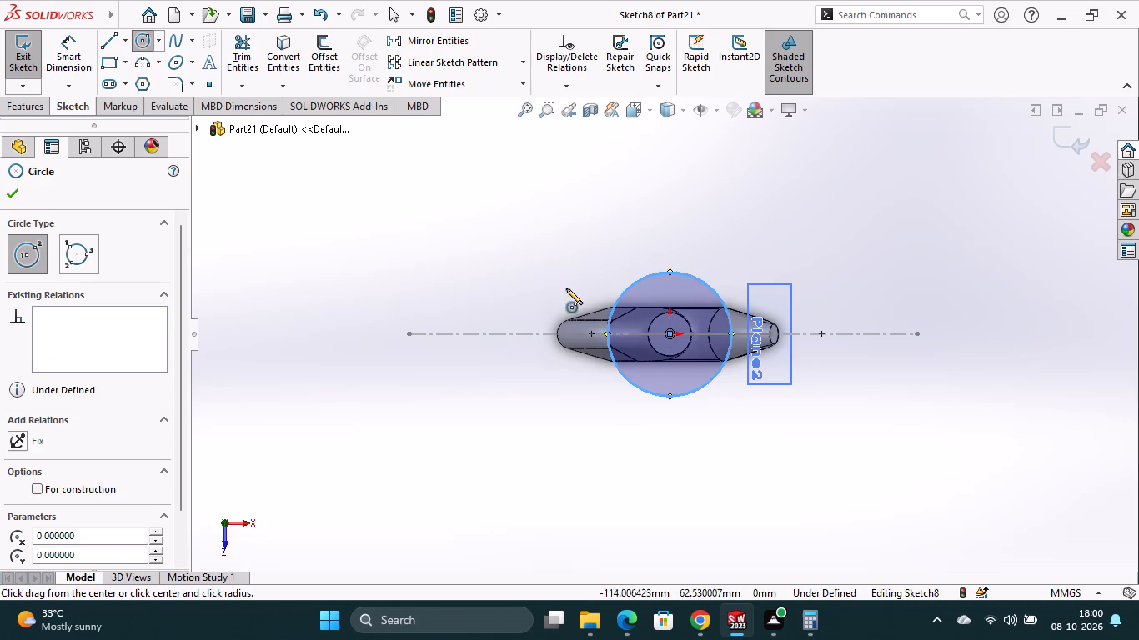
# Dimension the circle's diameter as 37.5*2, giving 75 mm.
pyautogui.click(73, 37)
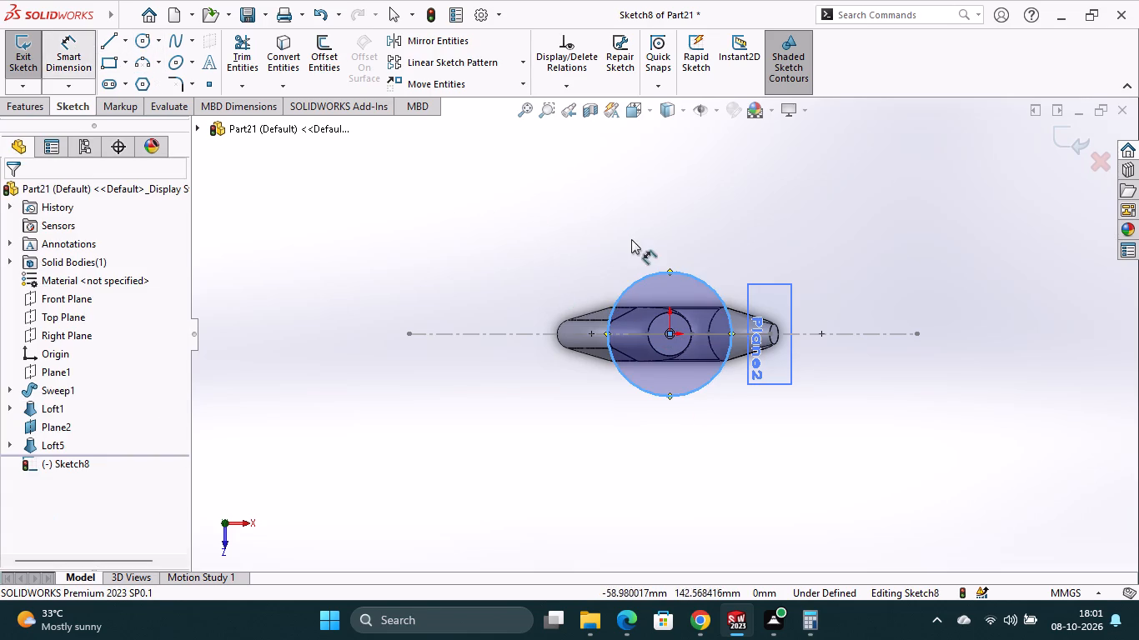
pyautogui.click(645, 277)
pyautogui.click(656, 247)
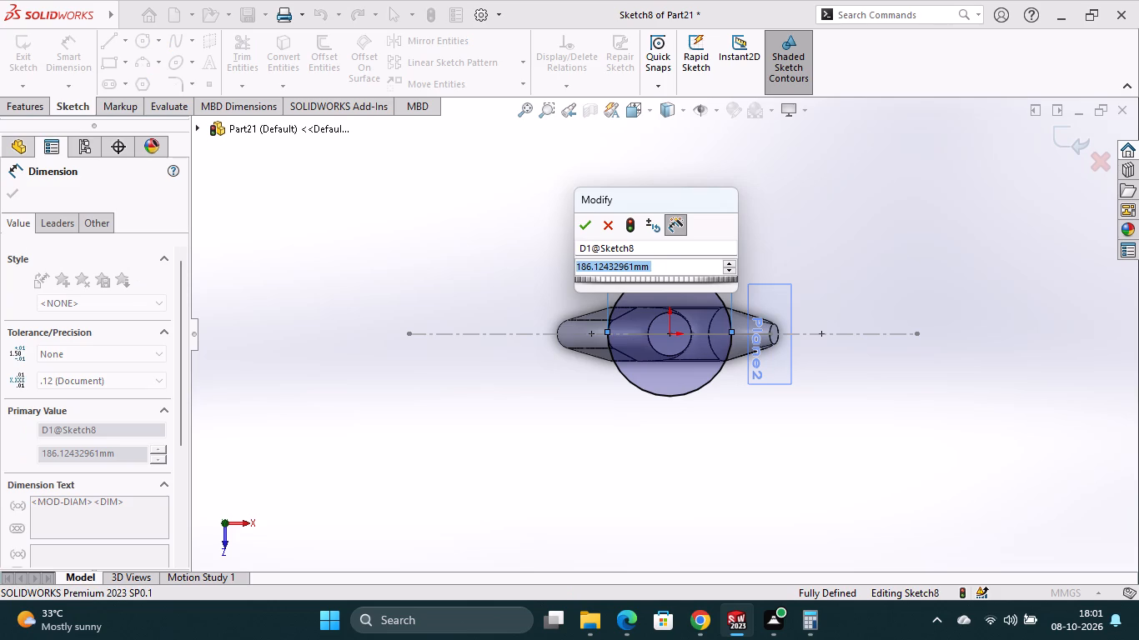
pyautogui.write('37.')
pyautogui.press('5')
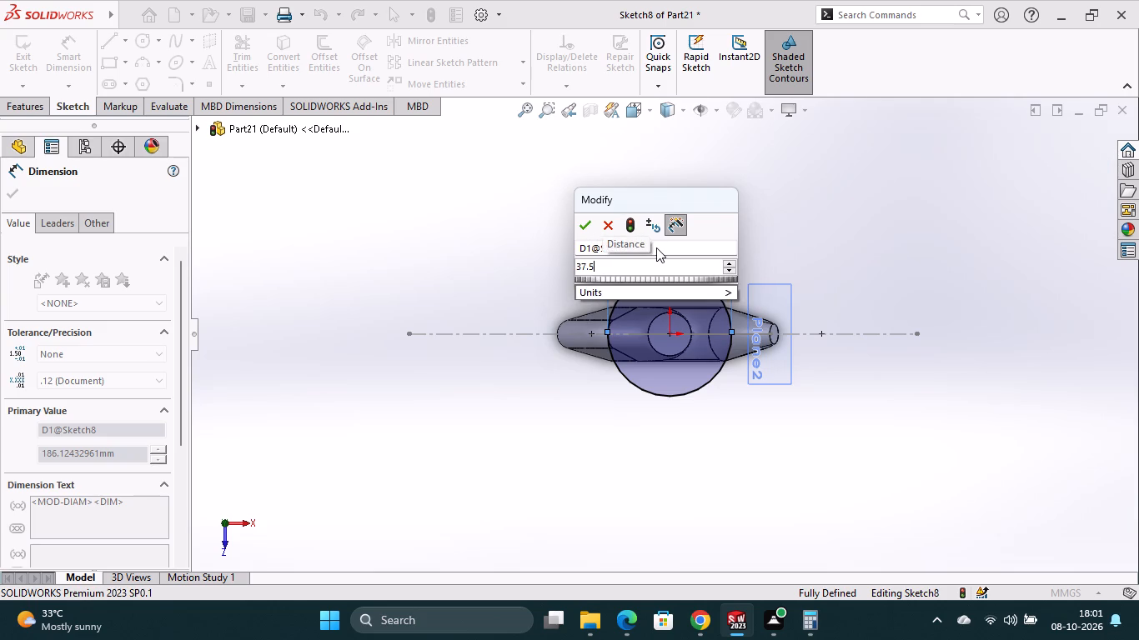
pyautogui.hotkey('shift', '*')
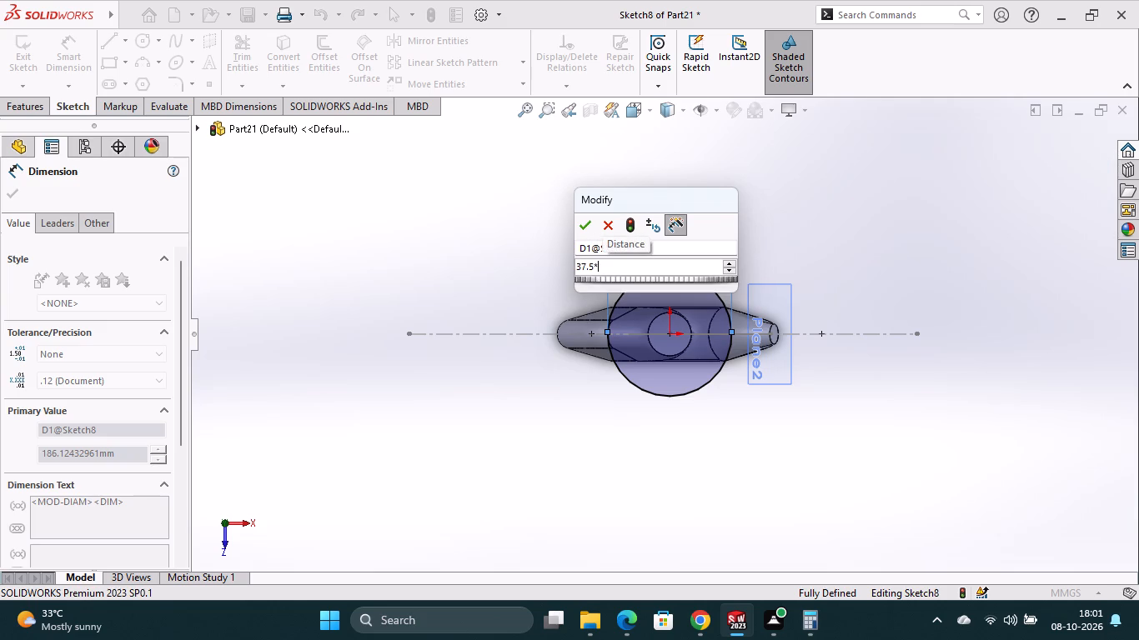
pyautogui.press('2')
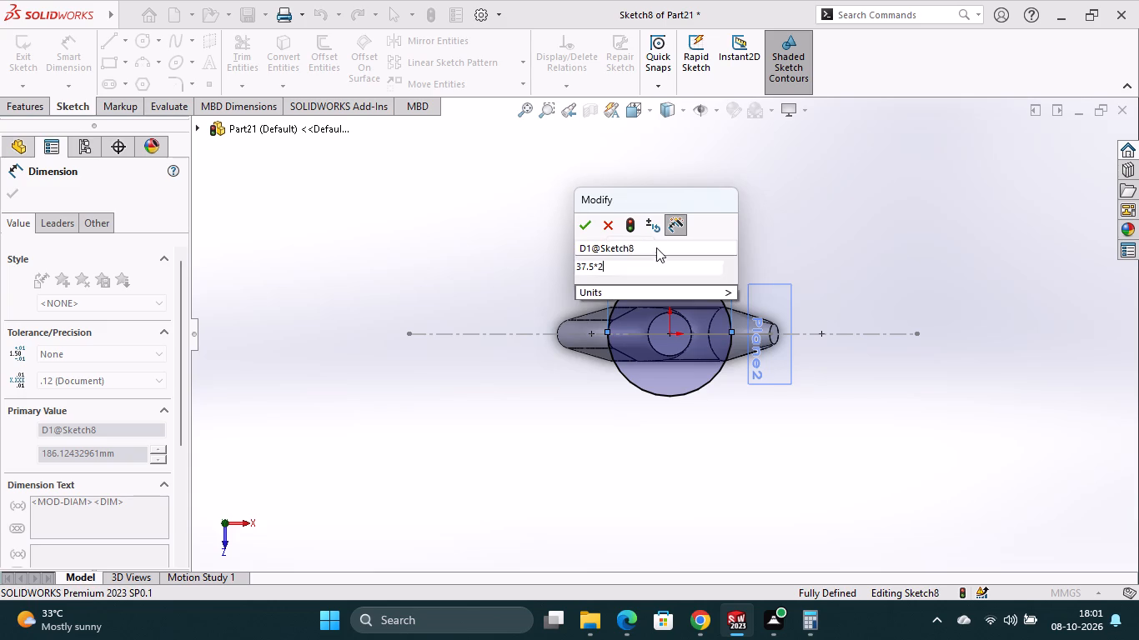
pyautogui.click(585, 222)
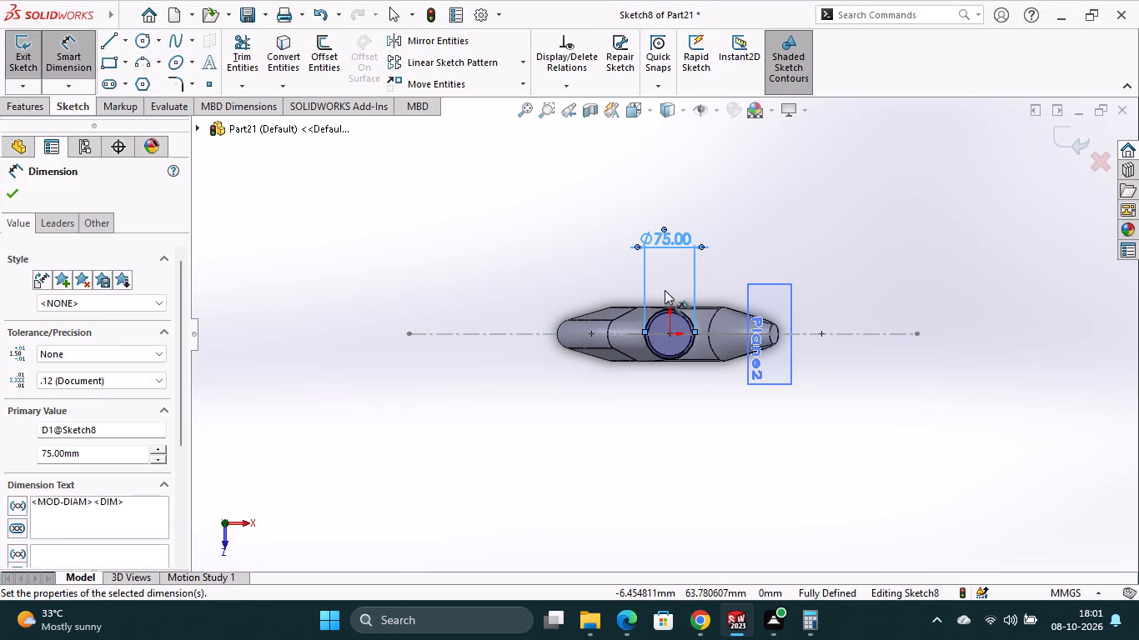
pyautogui.scroll(-10, 679, 291)
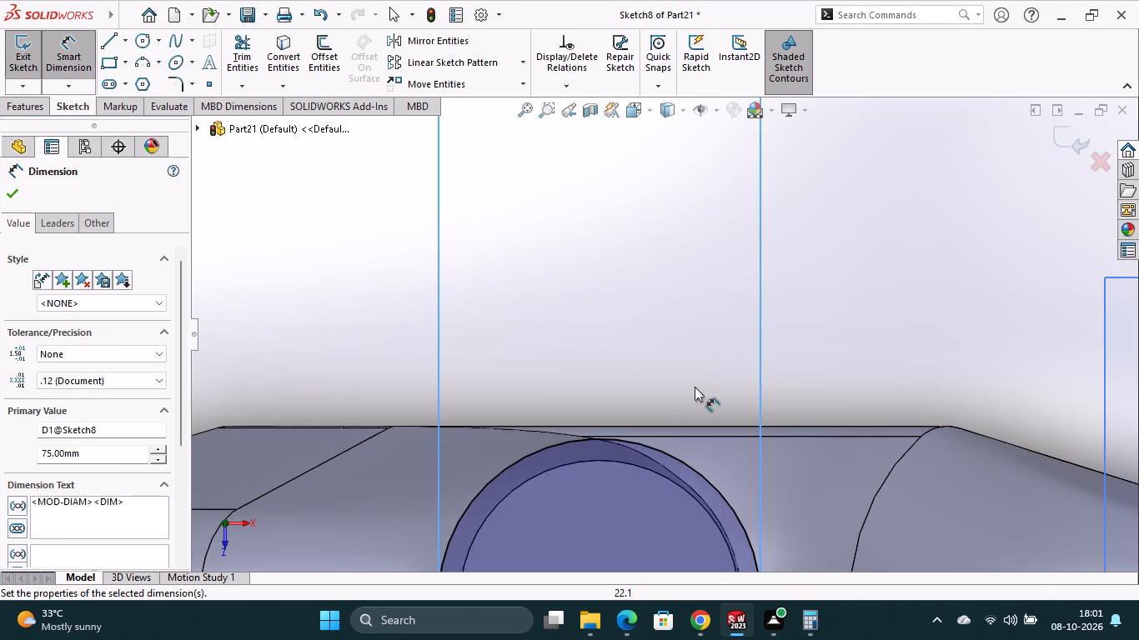
# Extrude the 75 mm circle upward from the neck's top face as a 20 mm blind boss, merged with the hook body.
pyautogui.scroll(6, 677, 395)
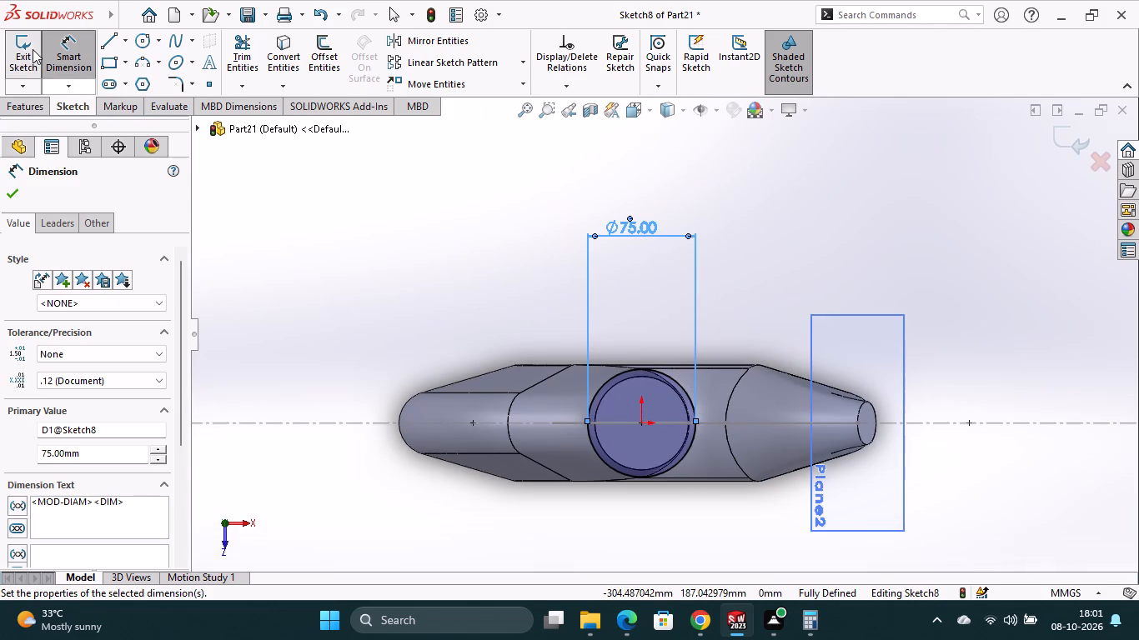
pyautogui.click(33, 49)
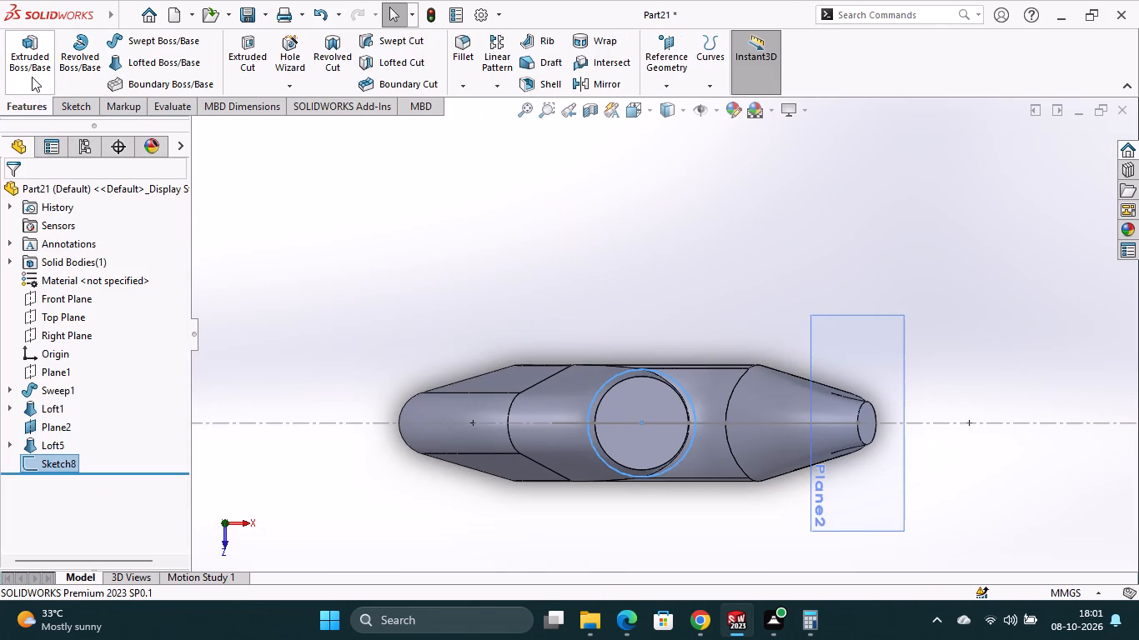
pyautogui.click(31, 74)
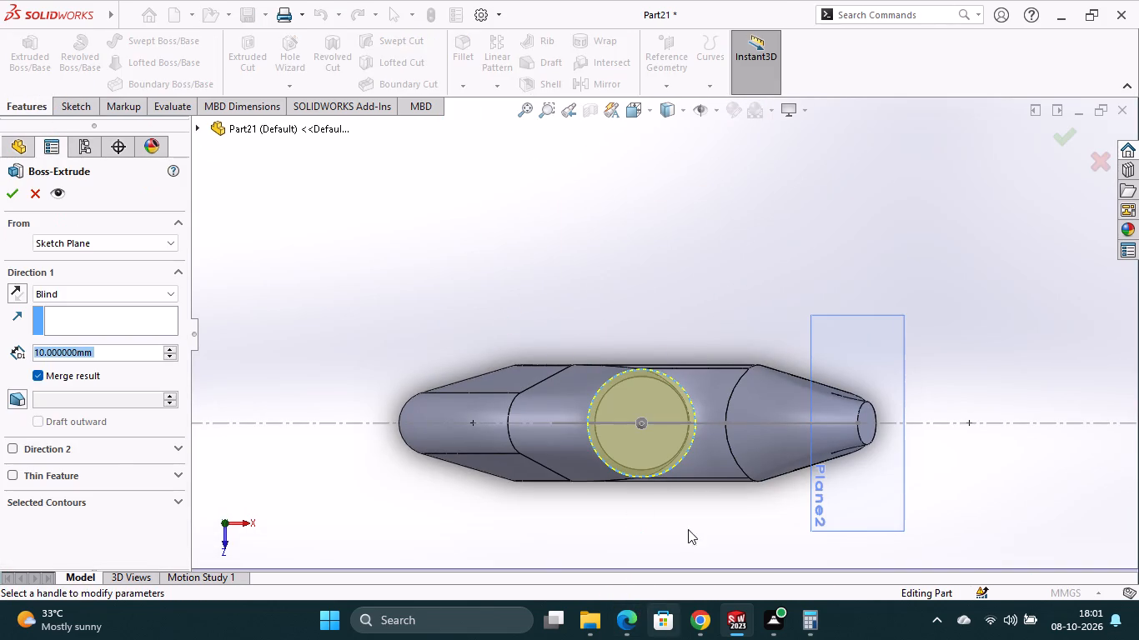
pyautogui.scroll(-1, 640, 523)
pyautogui.moveTo(640, 523); pyautogui.dragTo(658, 377, button='middle')
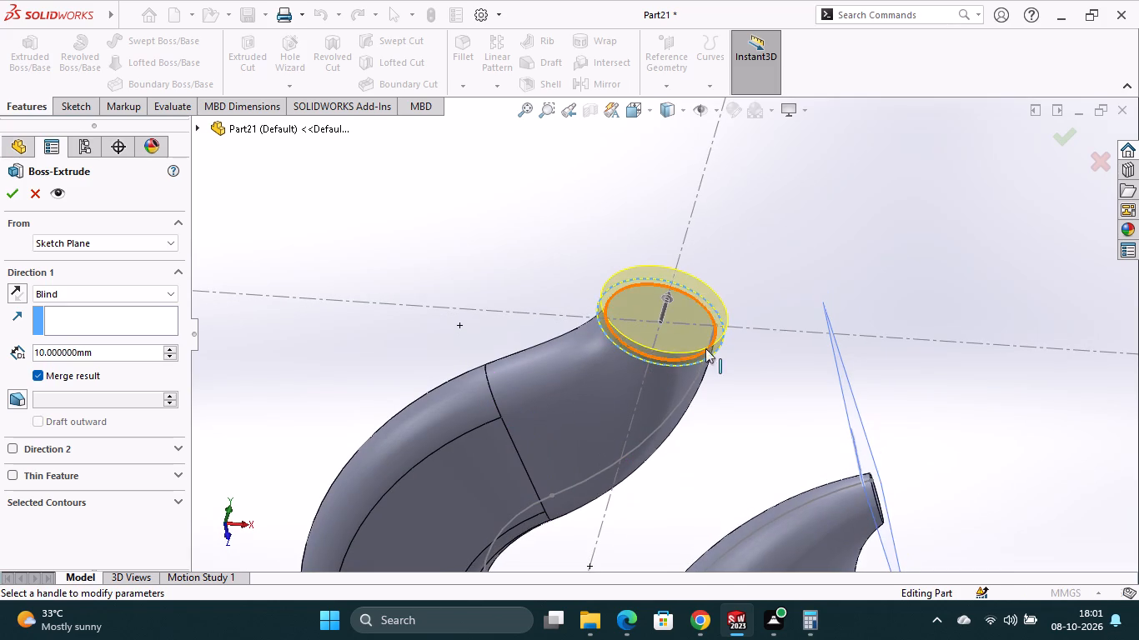
pyautogui.click(104, 353)
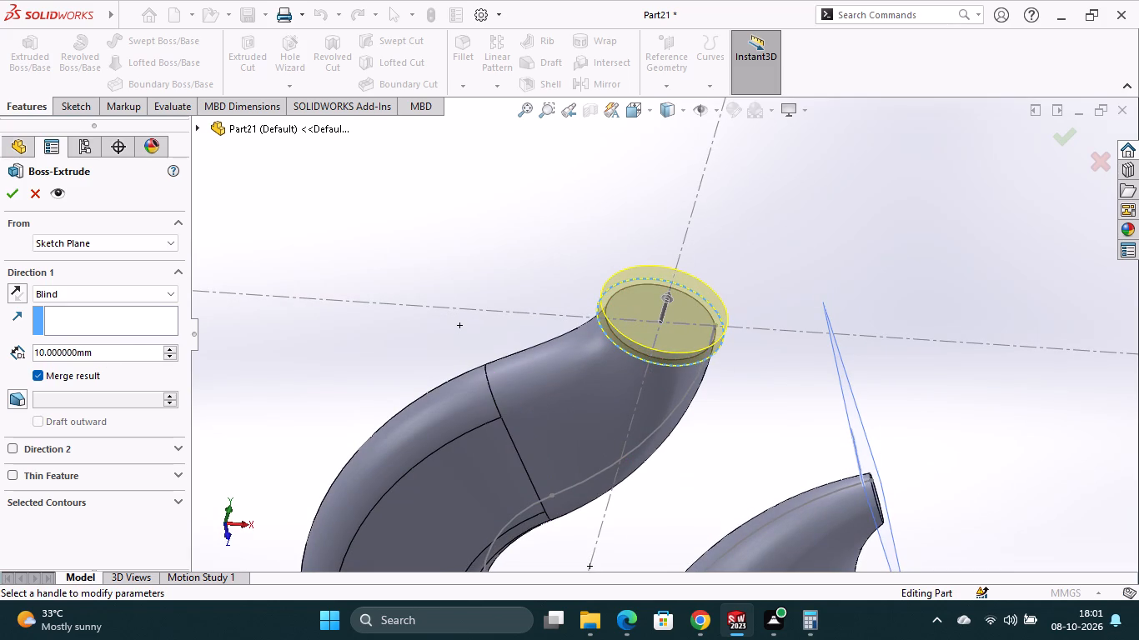
pyautogui.moveTo(104, 353); pyautogui.dragTo(126, 352)
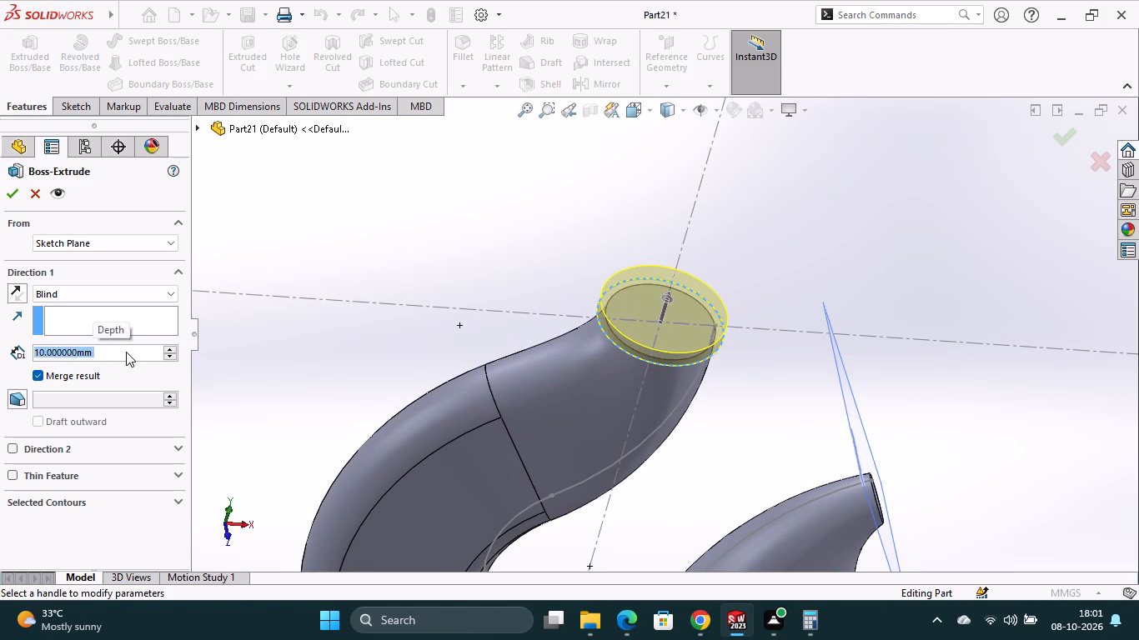
pyautogui.write('20')
pyautogui.press('Return')
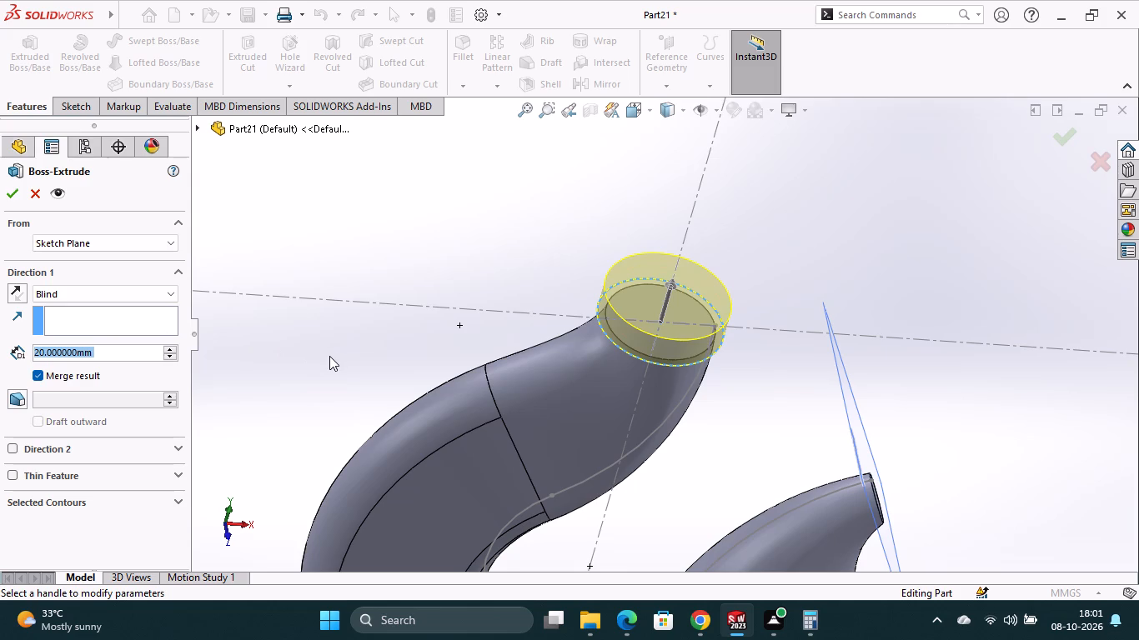
pyautogui.click(9, 189)
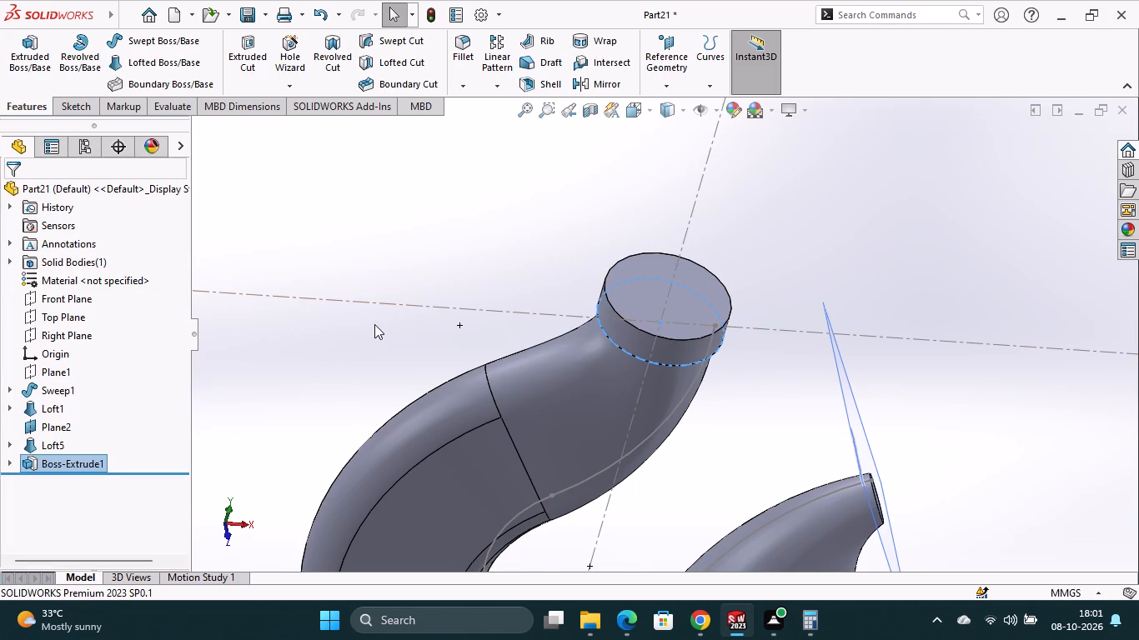
# On the collar's top face, start a sketch and draw a centre-point circle about 54 mm in diameter, centred on the origin.
pyautogui.click(653, 300)
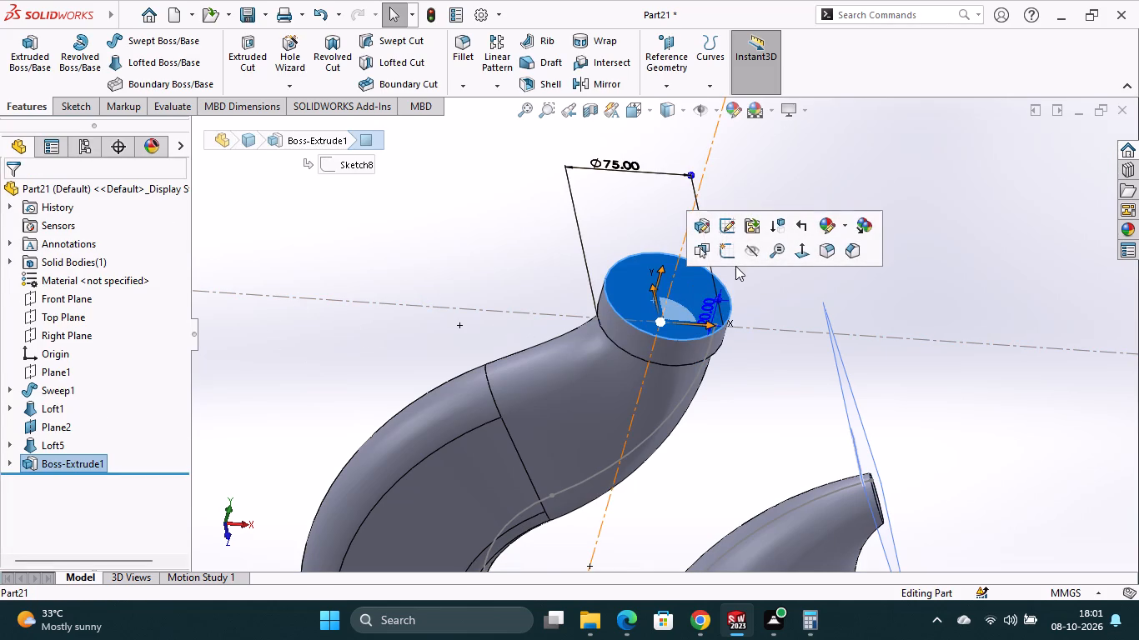
pyautogui.click(725, 254)
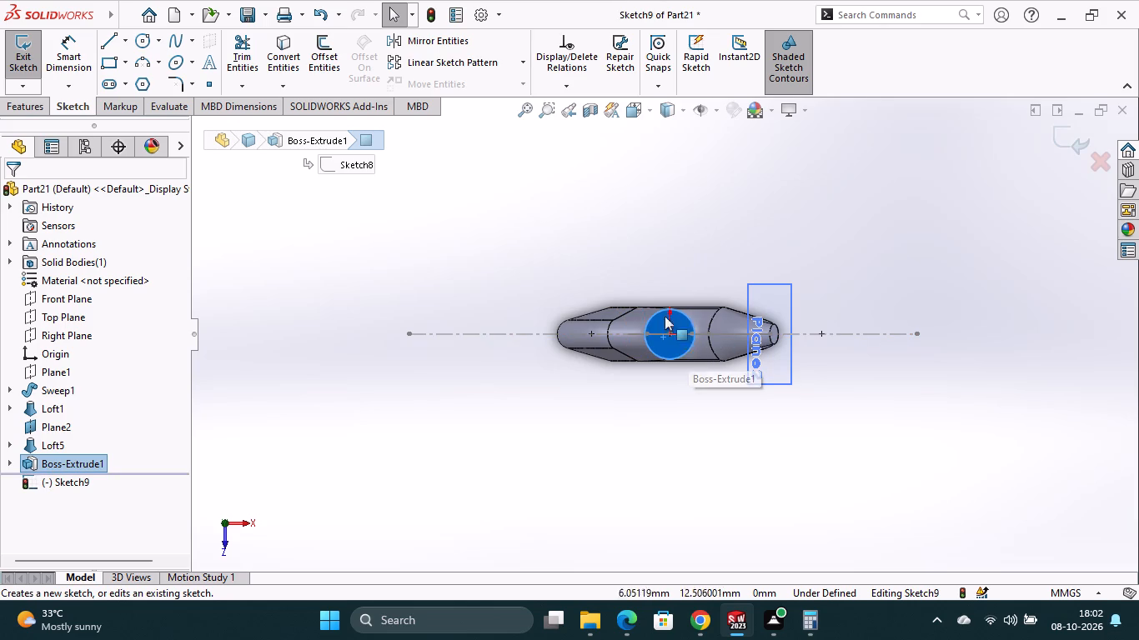
pyautogui.click(142, 39)
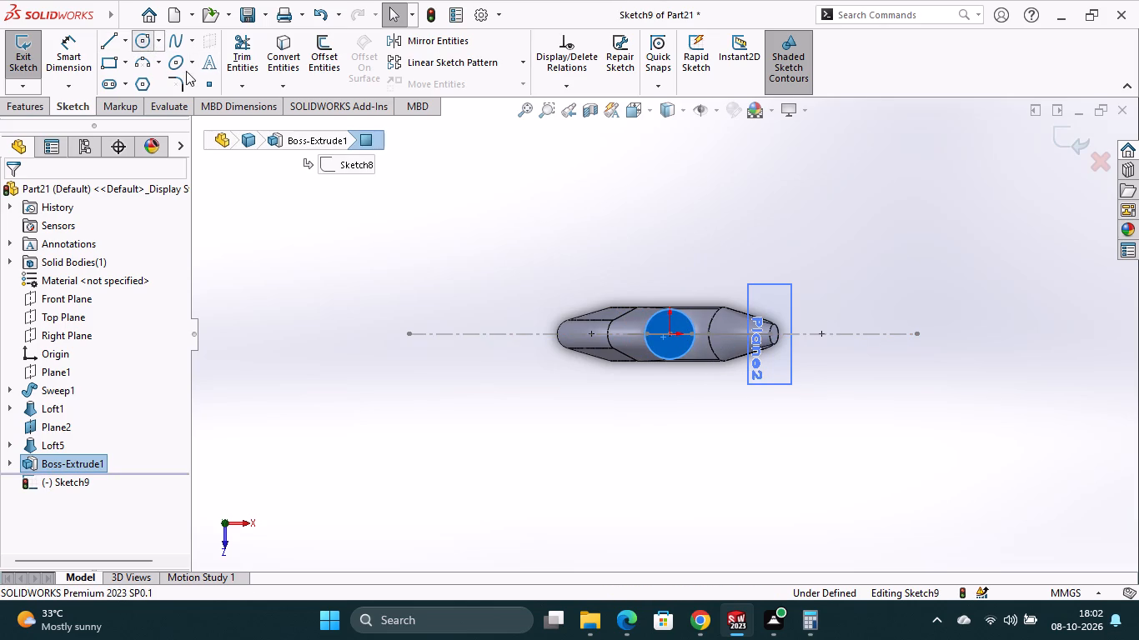
pyautogui.click(668, 334)
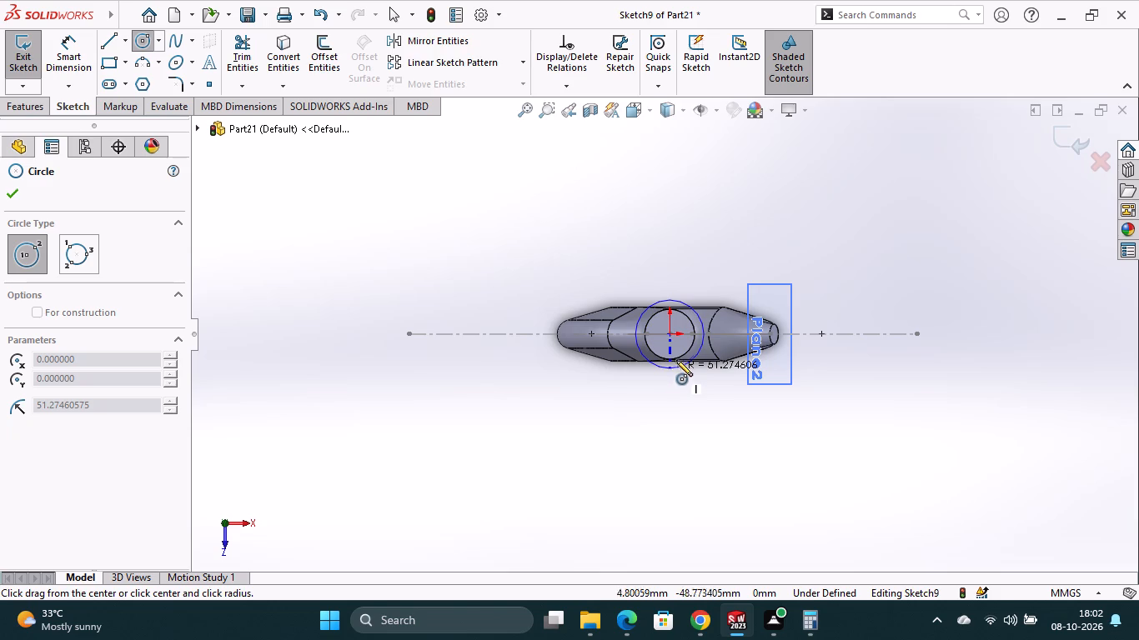
pyautogui.click(678, 350)
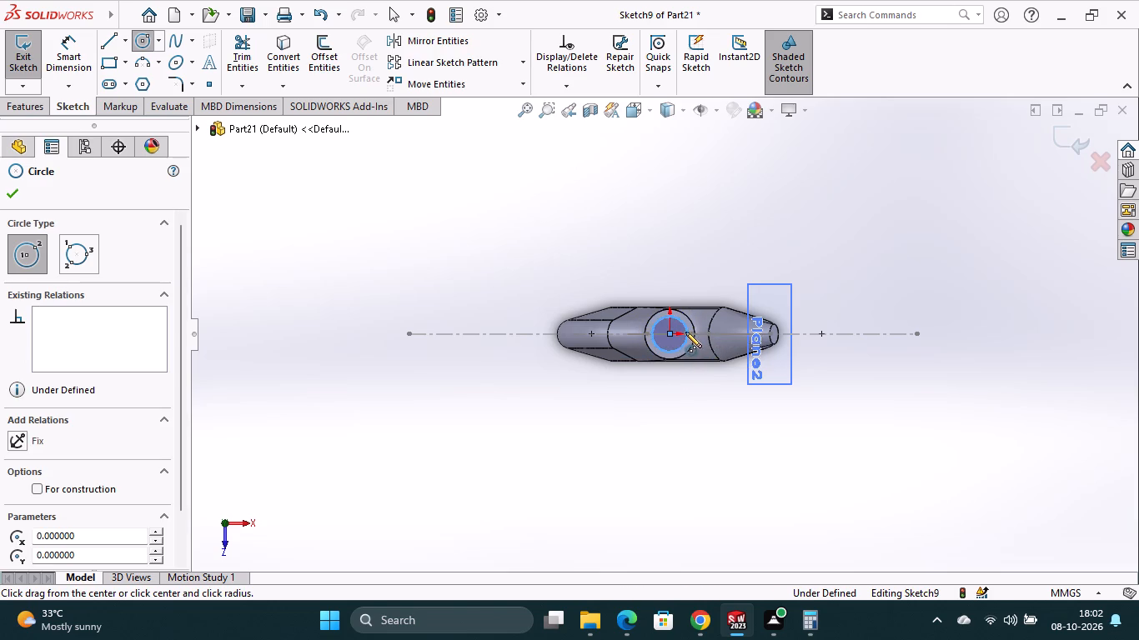
# Dimension the new circle's diameter as 52 mm and close the sketch.
pyautogui.scroll(-7, 686, 331)
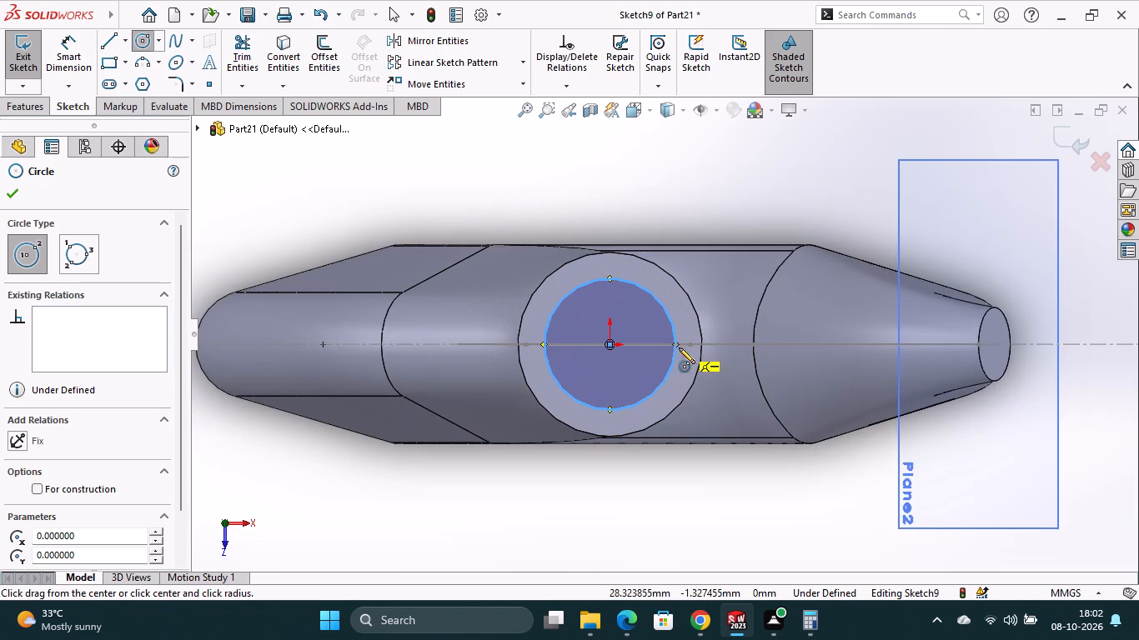
pyautogui.click(76, 47)
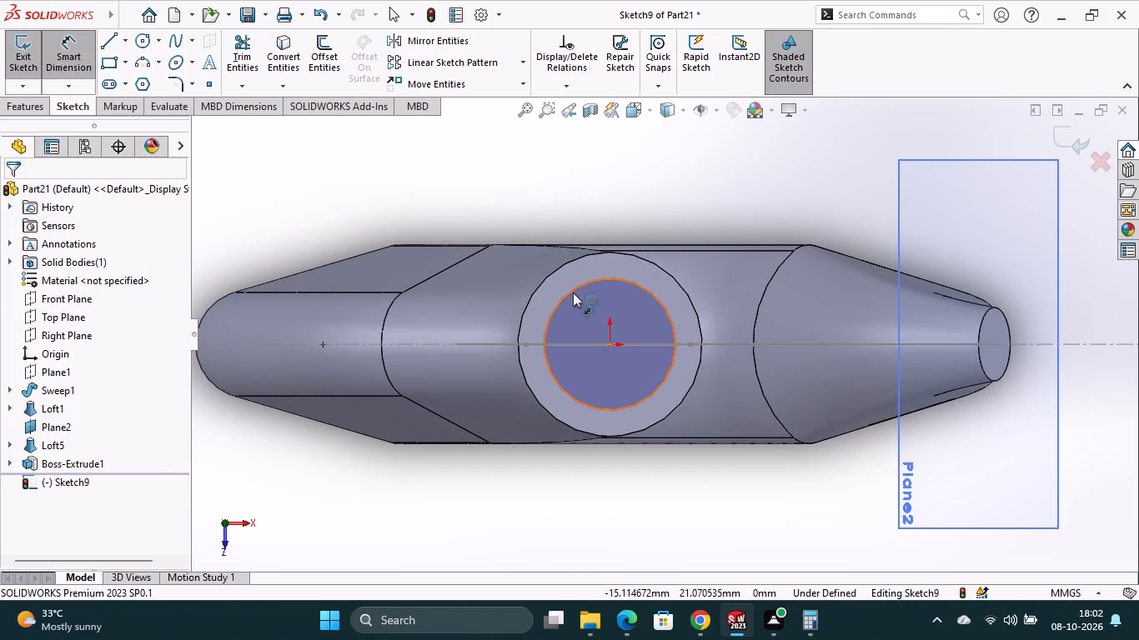
pyautogui.click(573, 292)
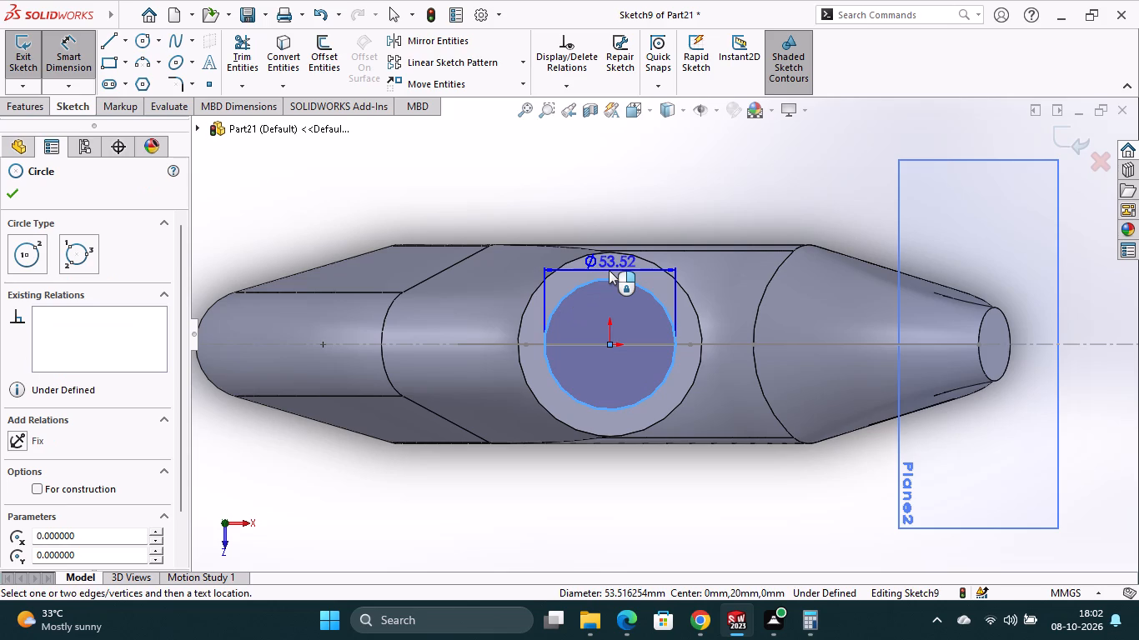
pyautogui.click(609, 270)
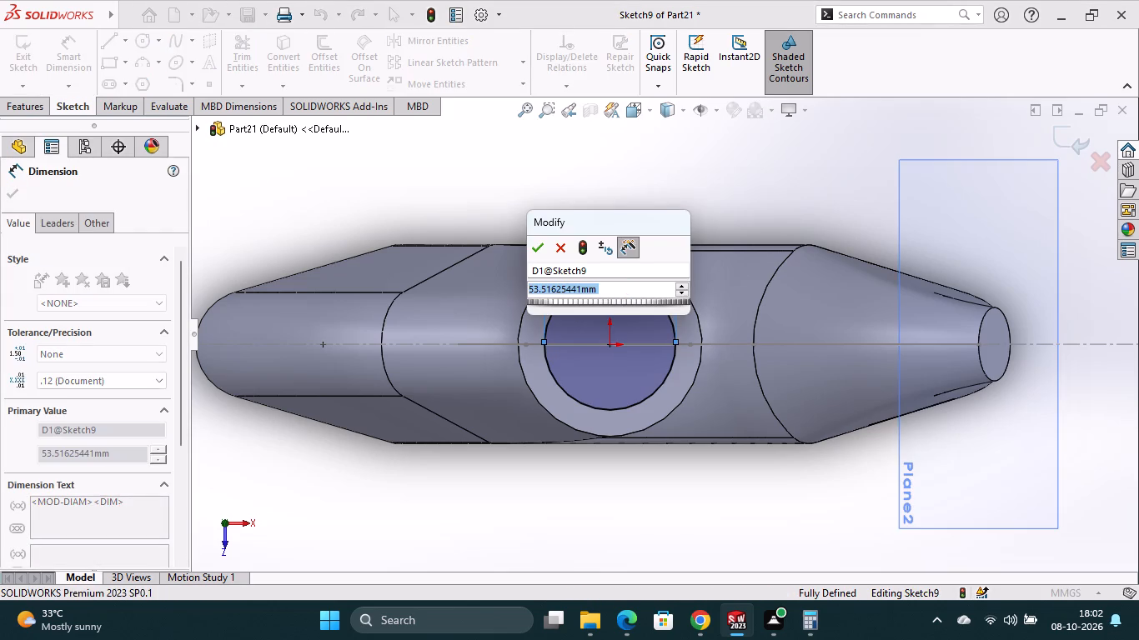
pyautogui.write('52')
pyautogui.press('Return')
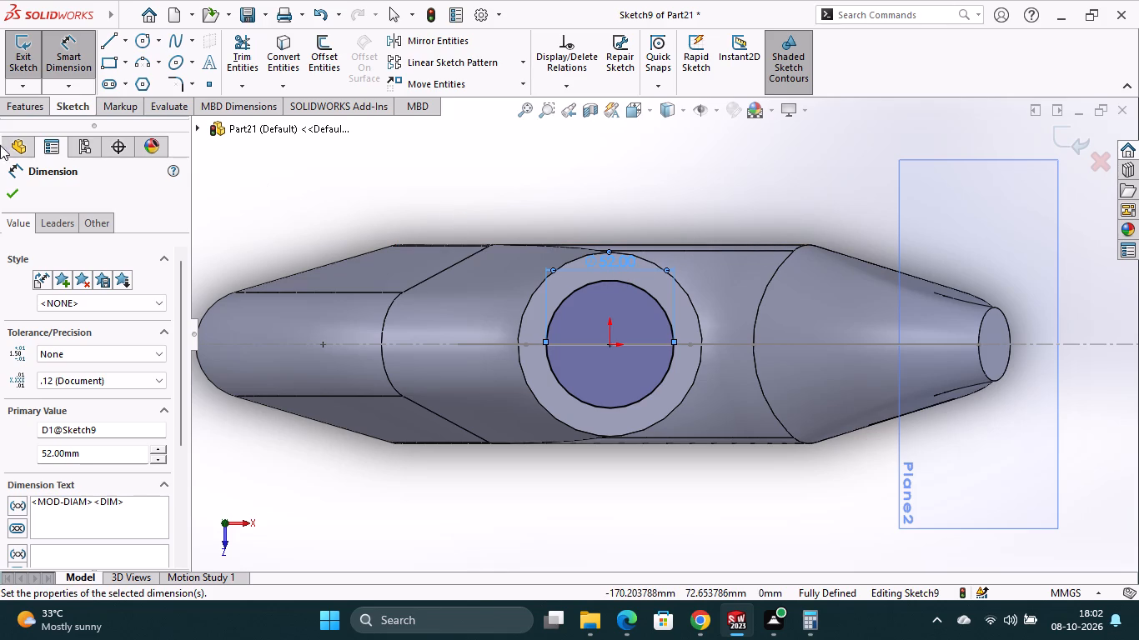
pyautogui.click(19, 195)
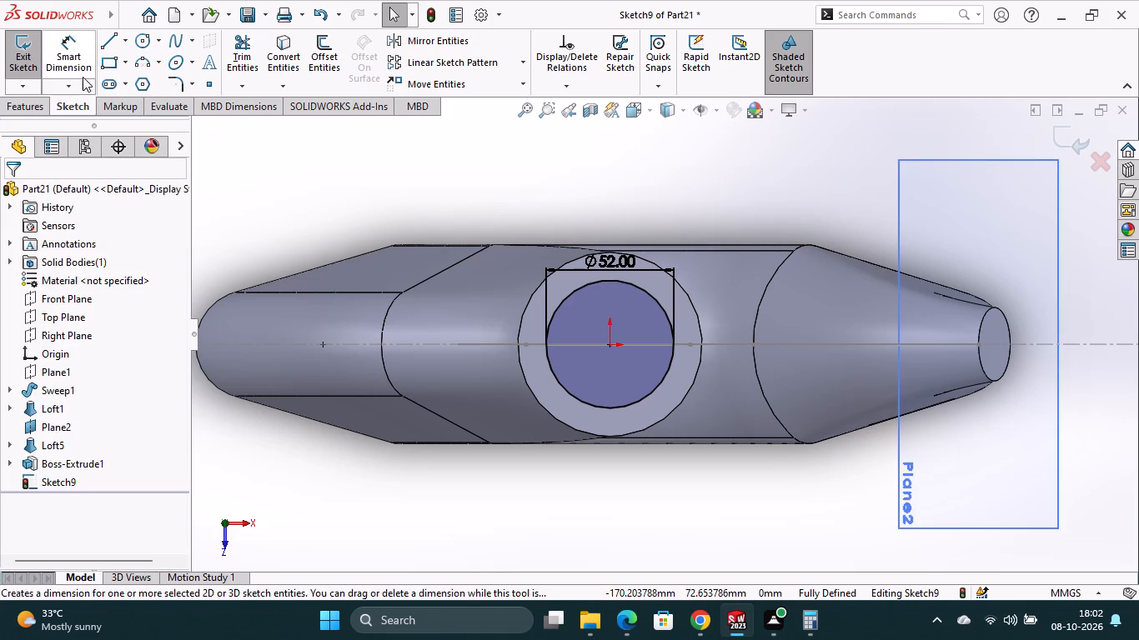
pyautogui.click(24, 58)
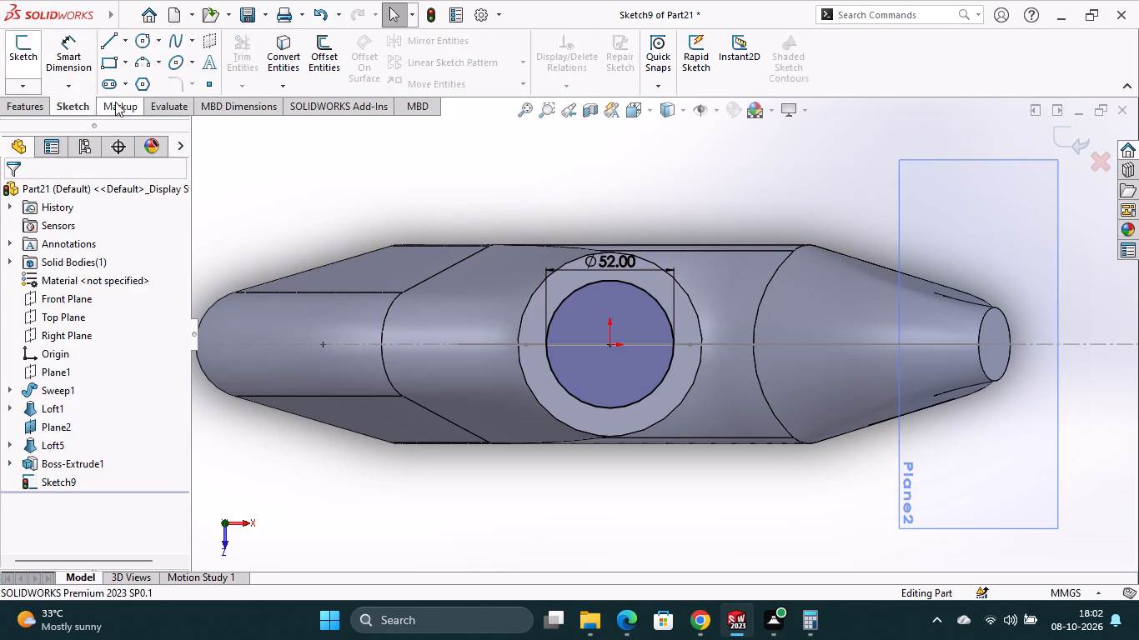
# Extrude the 52 mm circle upward from the collar as a 170 mm blind boss to form the shank.
pyautogui.click(28, 68)
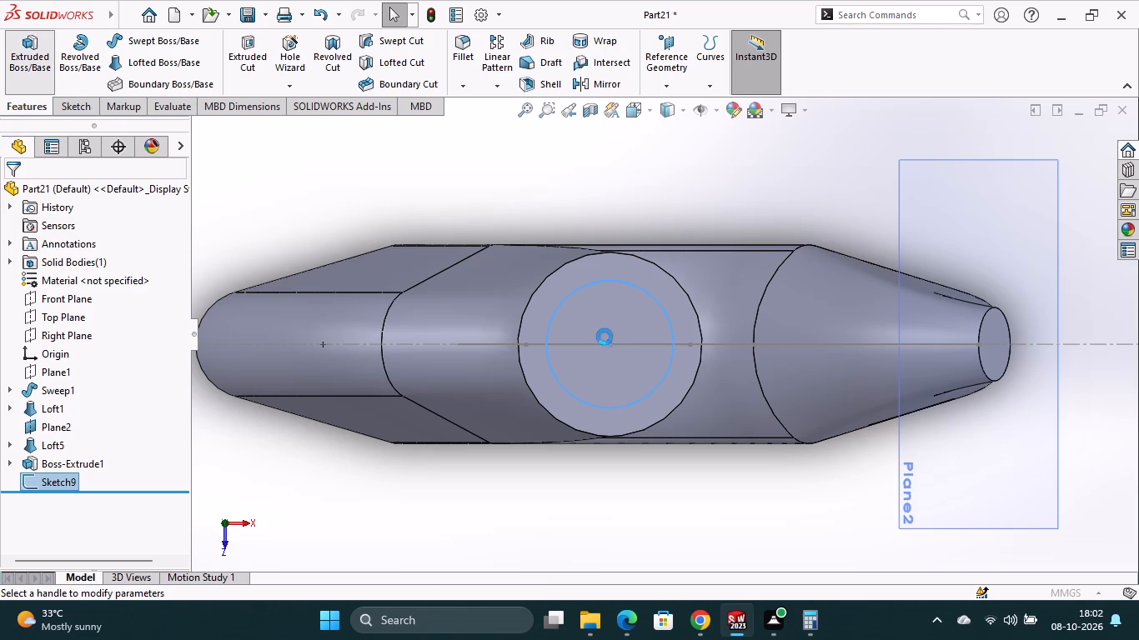
pyautogui.scroll(-1, 673, 488)
pyautogui.moveTo(673, 488); pyautogui.dragTo(690, 384, button='middle')
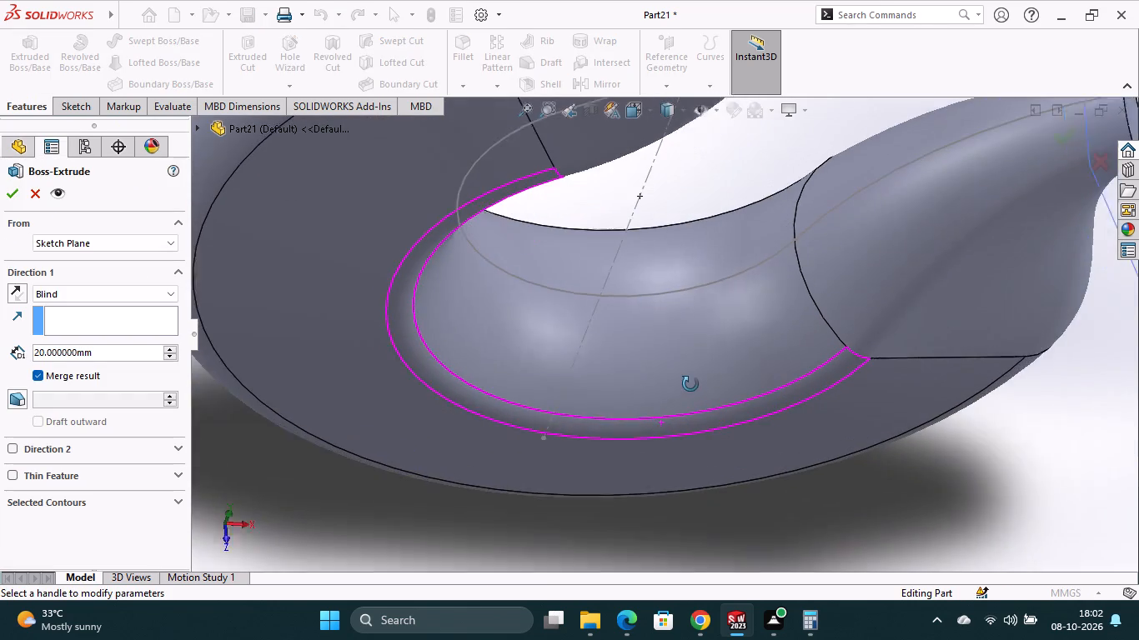
pyautogui.moveTo(690, 384); pyautogui.dragTo(691, 382, button='middle')
pyautogui.scroll(-4, 694, 300)
pyautogui.scroll(8, 694, 300)
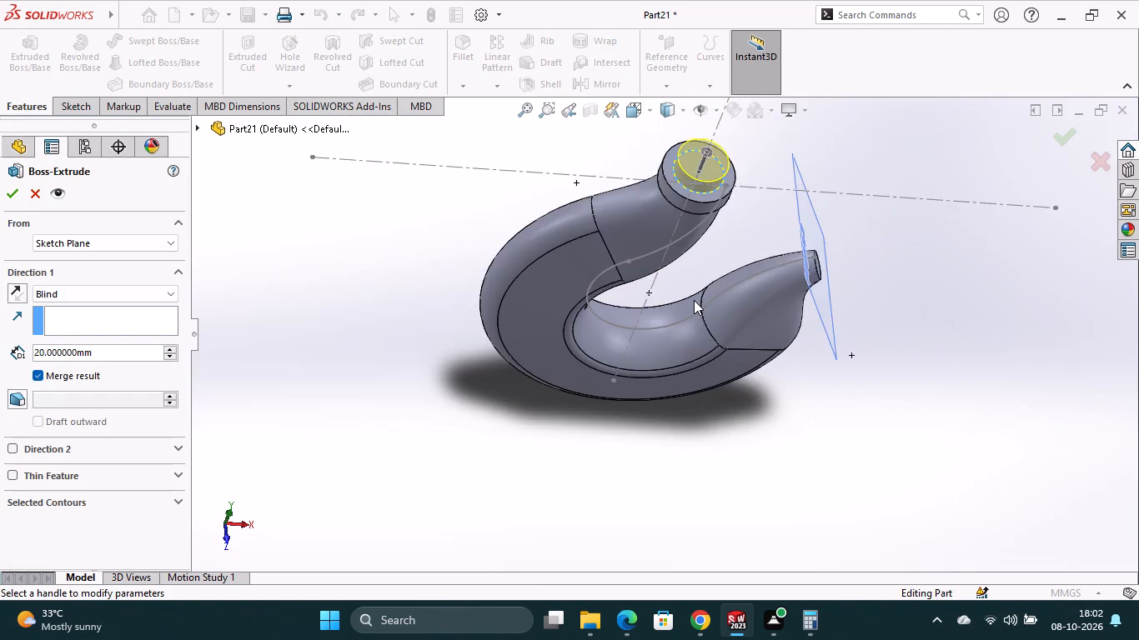
pyautogui.scroll(5, 694, 300)
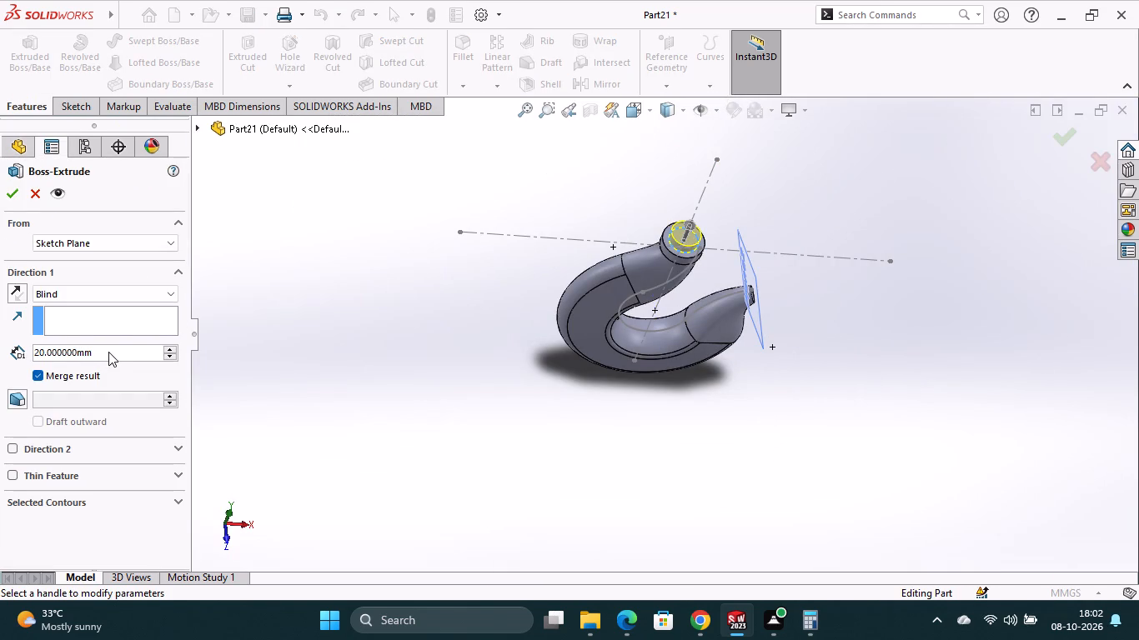
pyautogui.click(103, 352)
pyautogui.click(103, 352)
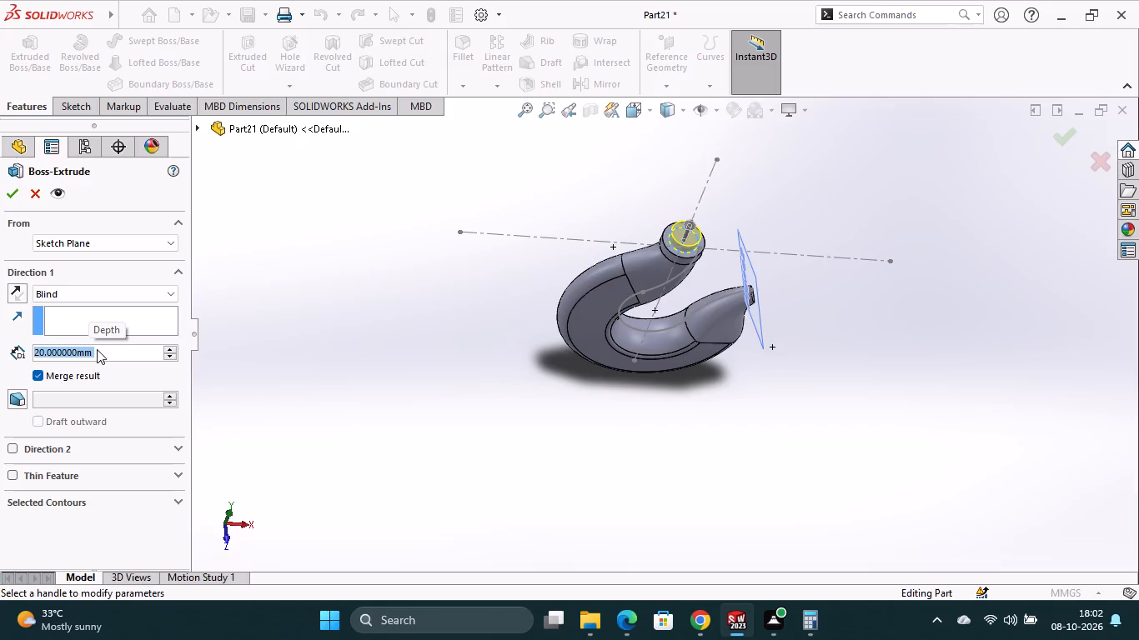
pyautogui.write('170')
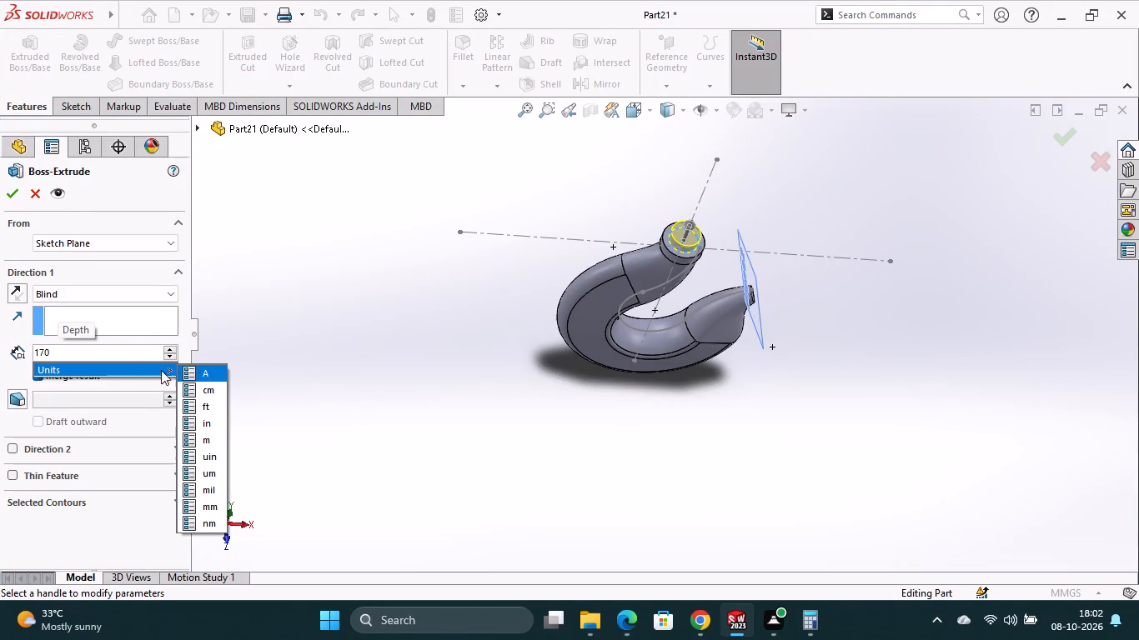
pyautogui.click(9, 195)
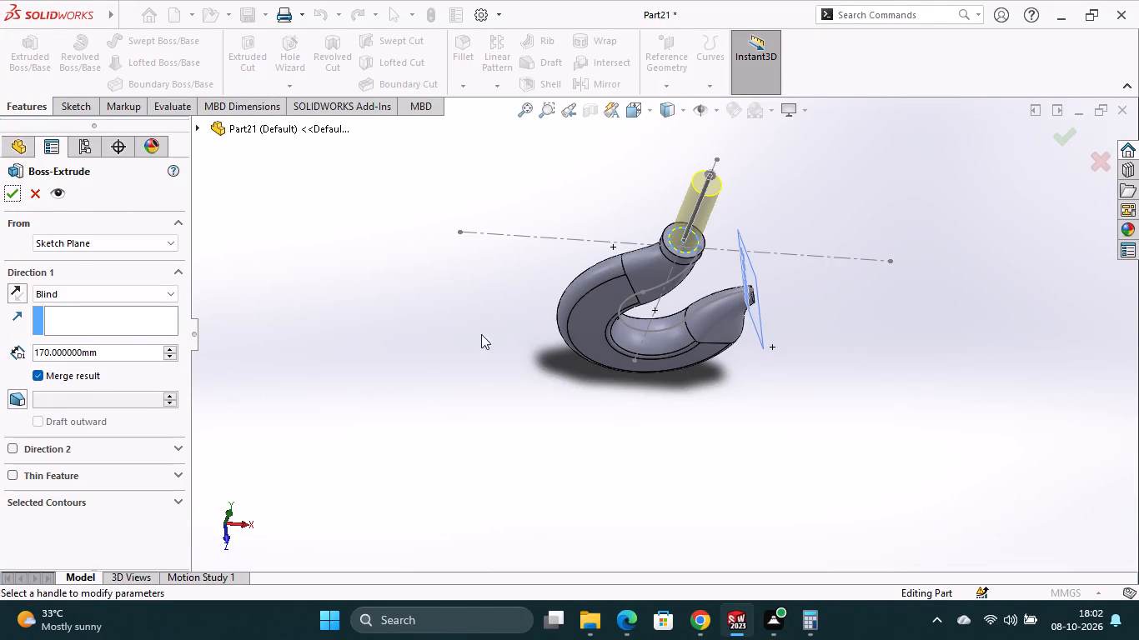
pyautogui.moveTo(714, 417); pyautogui.dragTo(731, 261, button='middle')
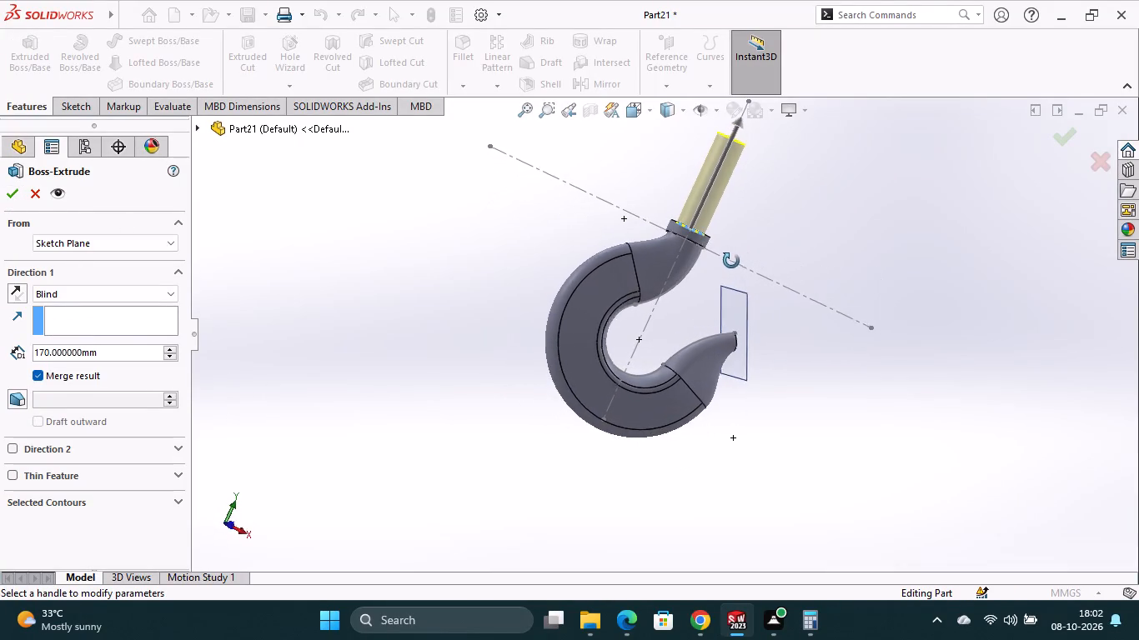
pyautogui.moveTo(731, 261); pyautogui.dragTo(730, 260, button='middle')
pyautogui.scroll(-1, 801, 250)
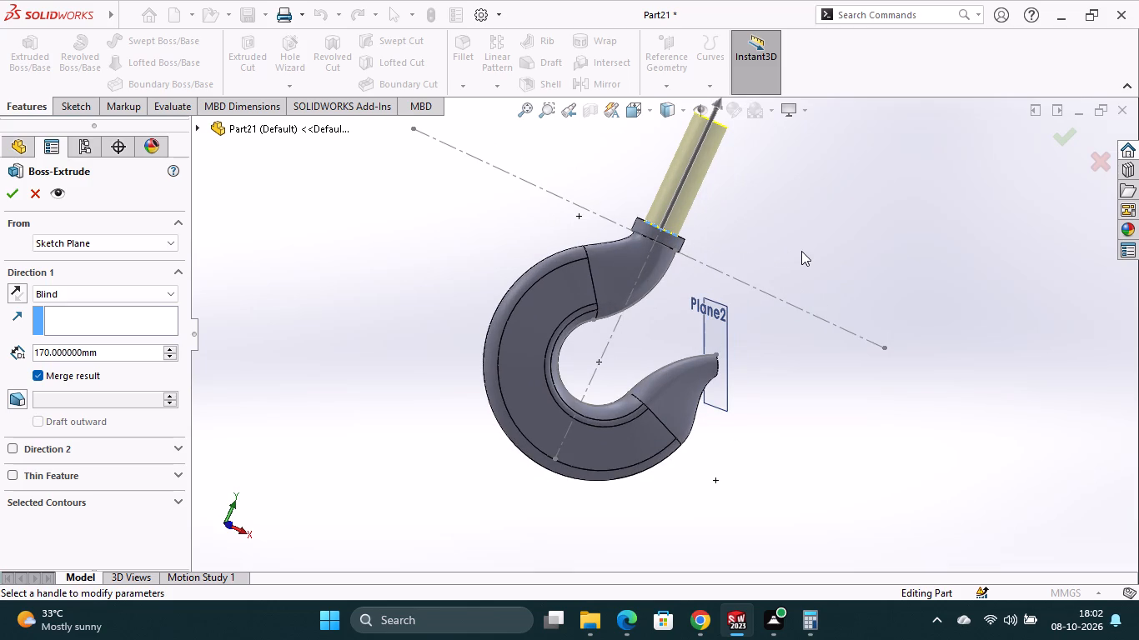
pyautogui.click(13, 194)
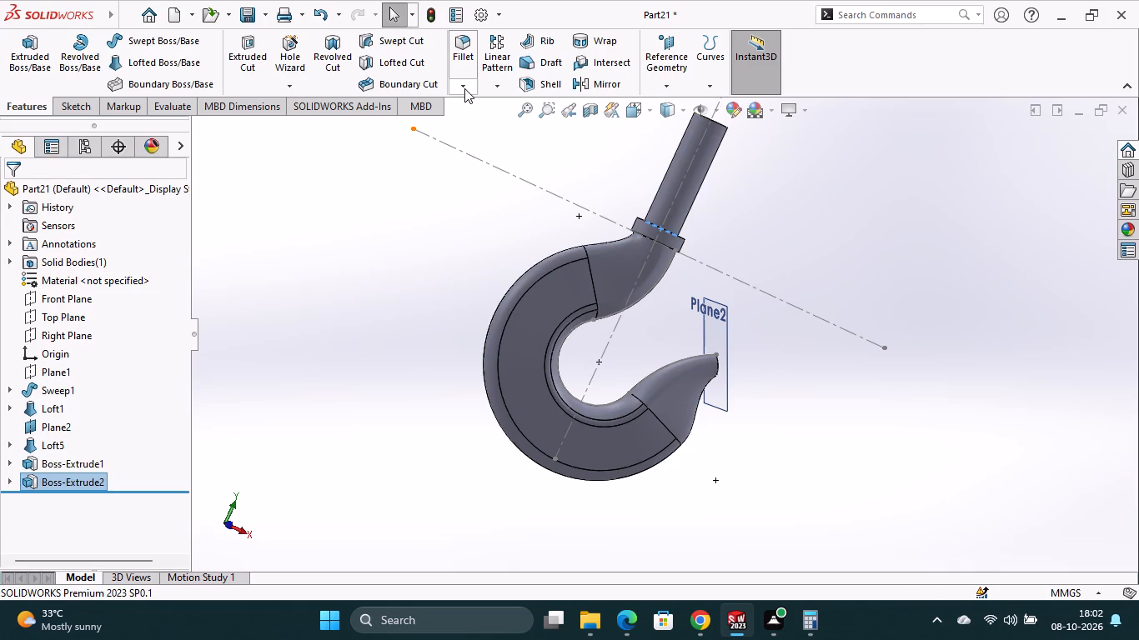
# Chamfer the shank's top circular edge with a distance of 2 mm at 45 degrees.
pyautogui.click(464, 88)
pyautogui.click(484, 124)
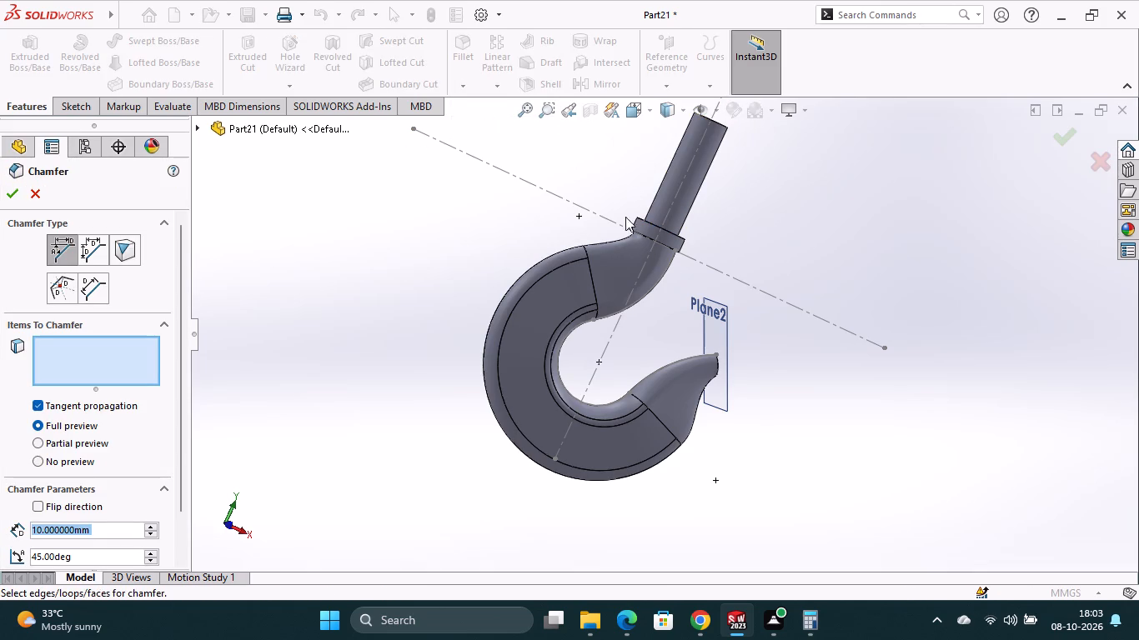
pyautogui.moveTo(720, 247); pyautogui.dragTo(660, 347, button='middle')
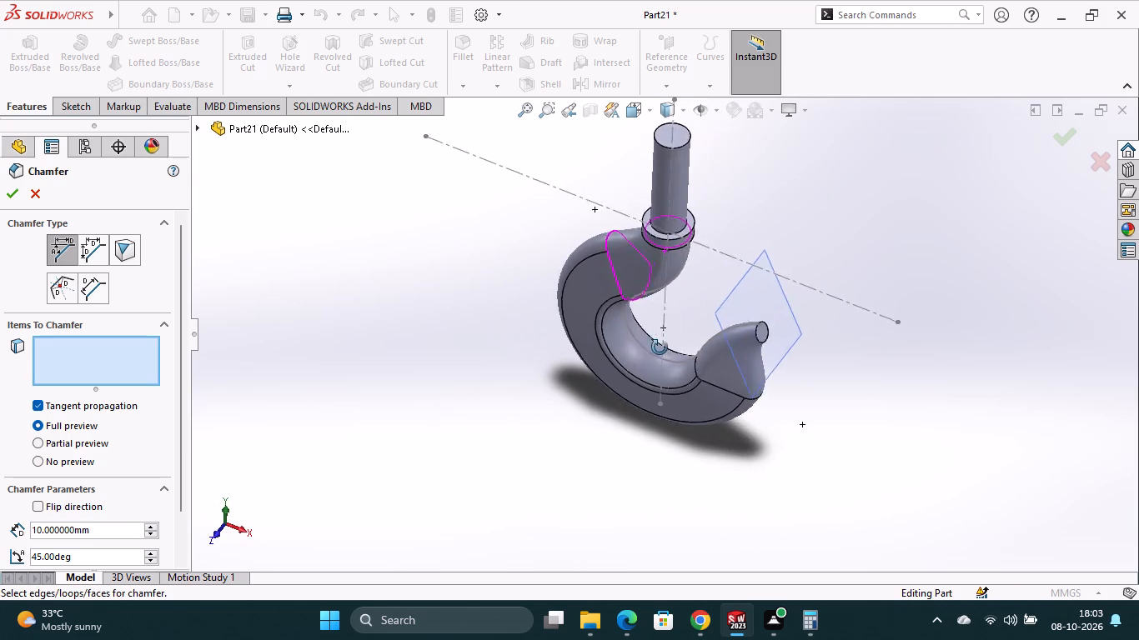
pyautogui.moveTo(660, 347); pyautogui.dragTo(650, 349, button='middle')
pyautogui.scroll(-1, 646, 337)
pyautogui.scroll(4, 713, 234)
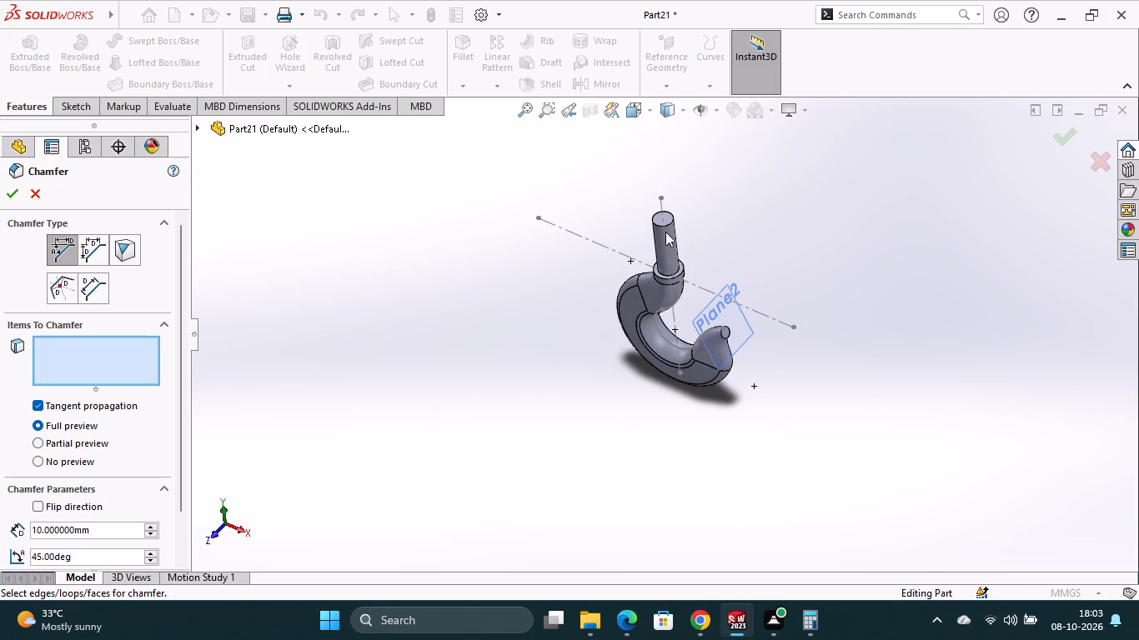
pyautogui.click(668, 223)
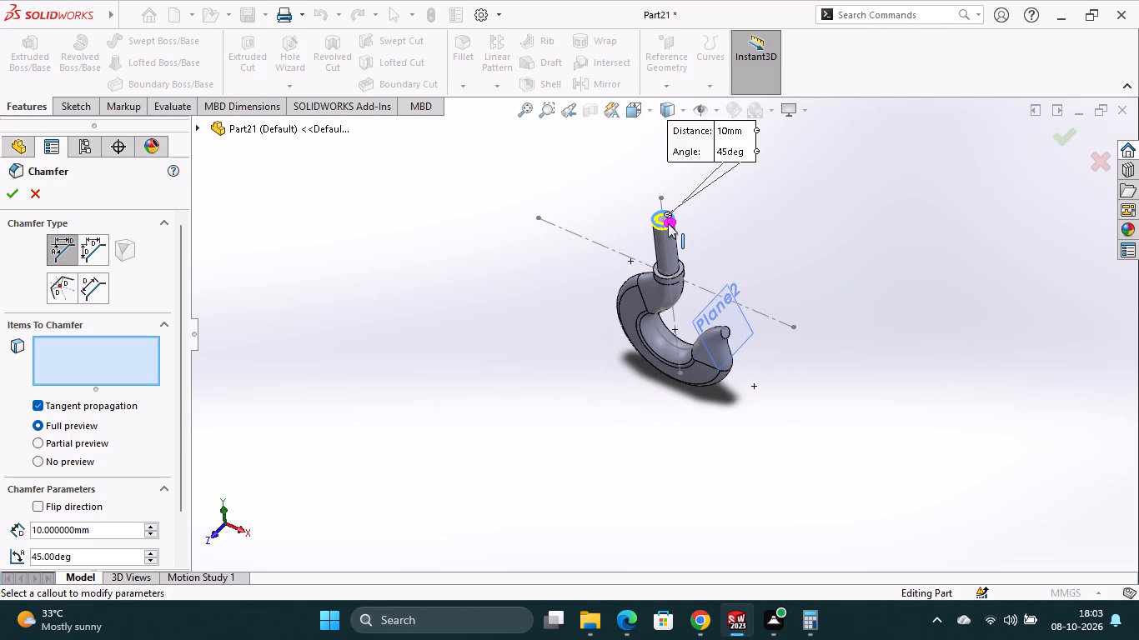
pyautogui.scroll(-1, 116, 445)
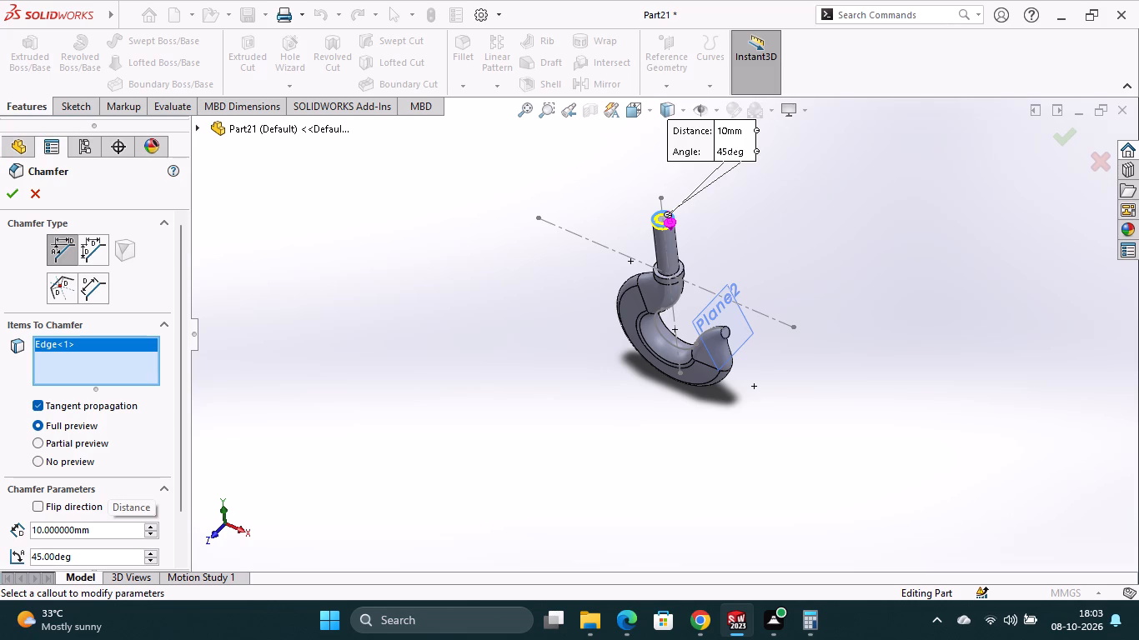
pyautogui.moveTo(101, 528); pyautogui.dragTo(16, 534)
pyautogui.press('2')
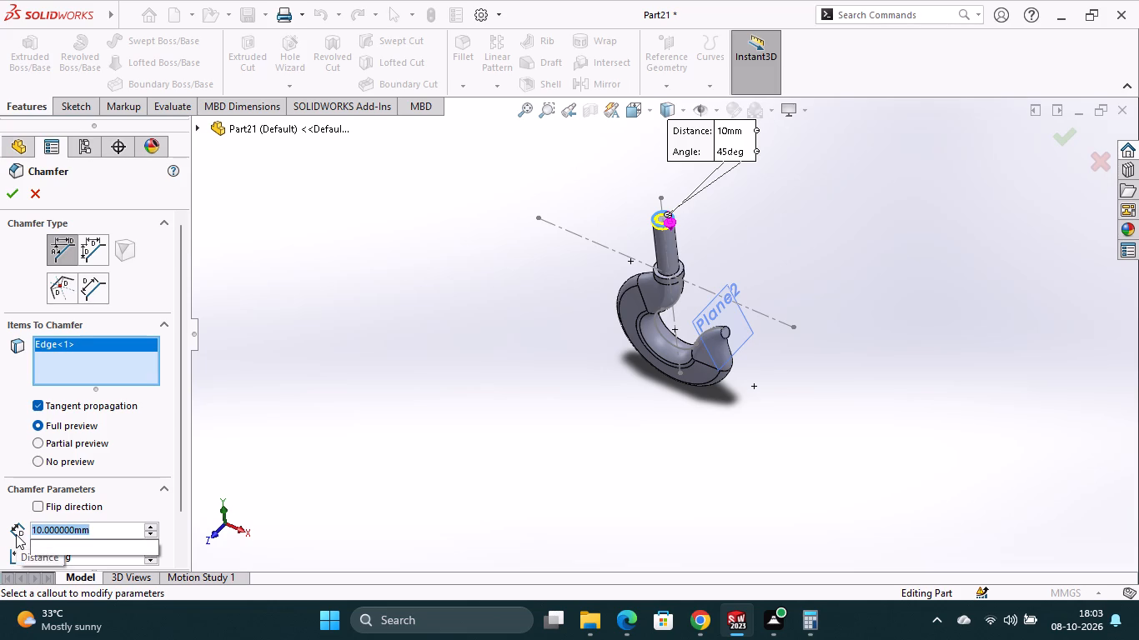
pyautogui.press('Return')
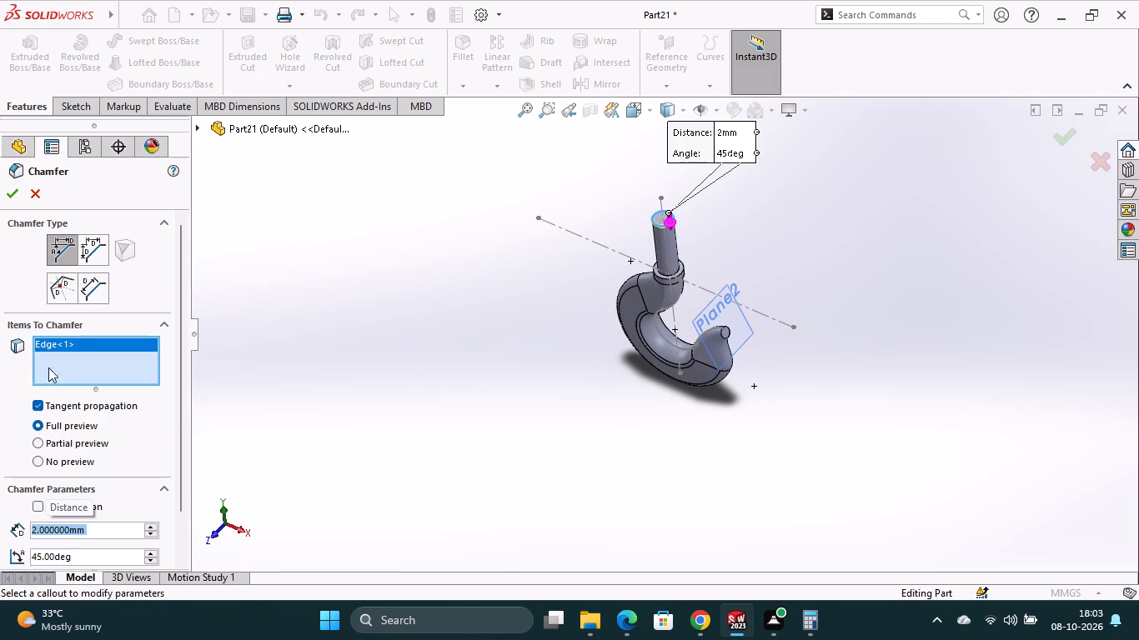
pyautogui.click(14, 195)
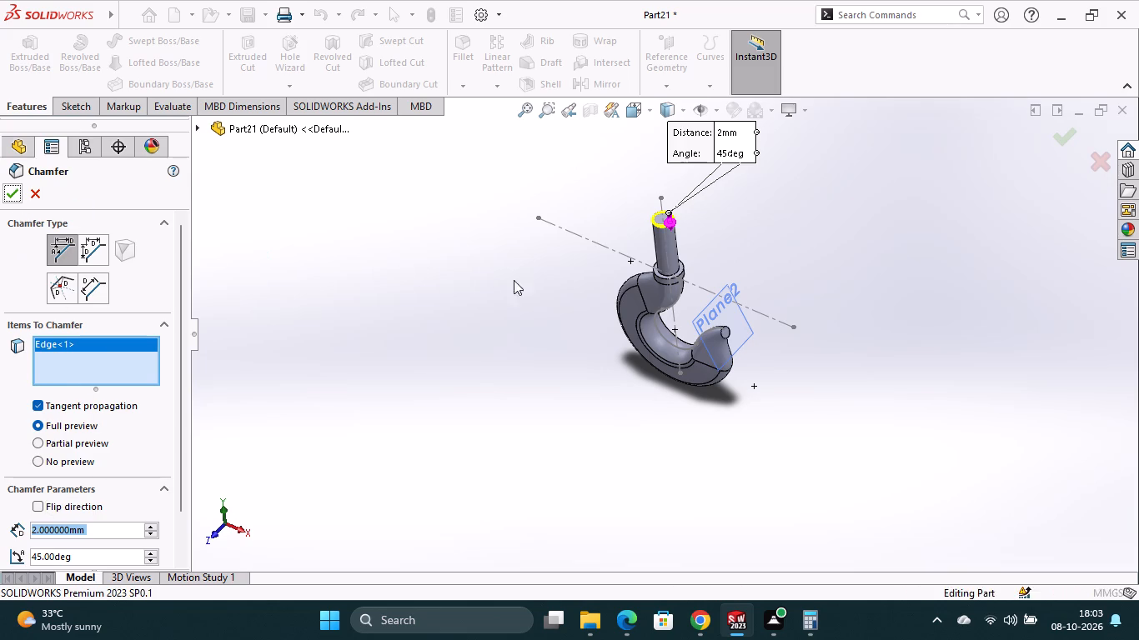
# Hide the reference plane Plane2 at the hook's tip.
pyautogui.scroll(1, 722, 243)
pyautogui.scroll(-5, 695, 250)
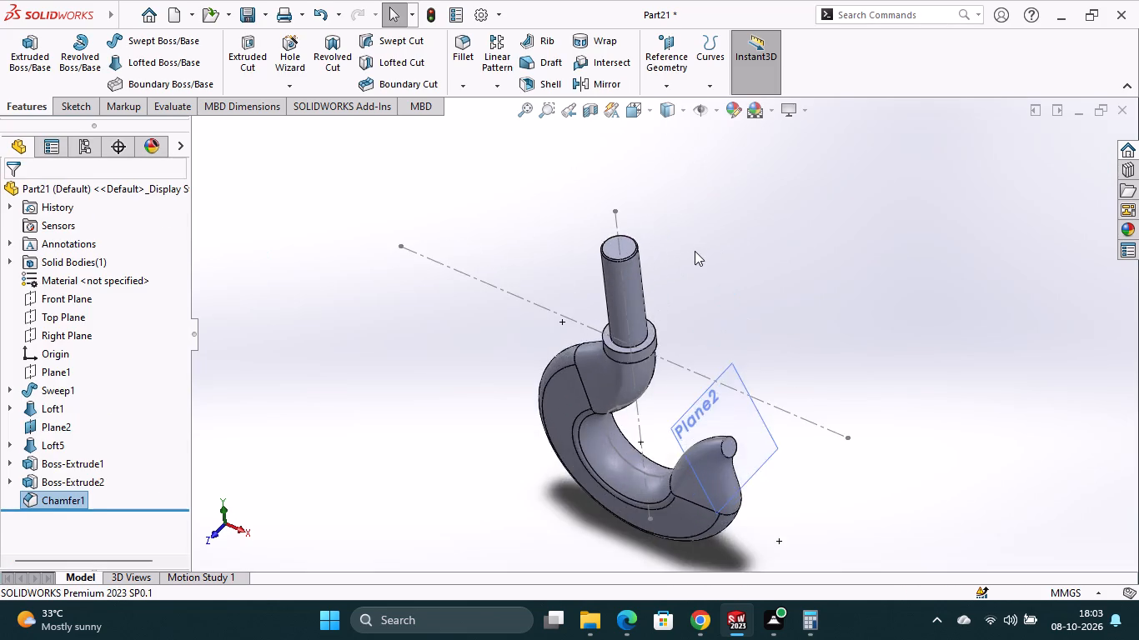
pyautogui.scroll(-4, 695, 251)
pyautogui.moveTo(638, 327); pyautogui.dragTo(670, 272, button='middle')
pyautogui.scroll(-4, 655, 342)
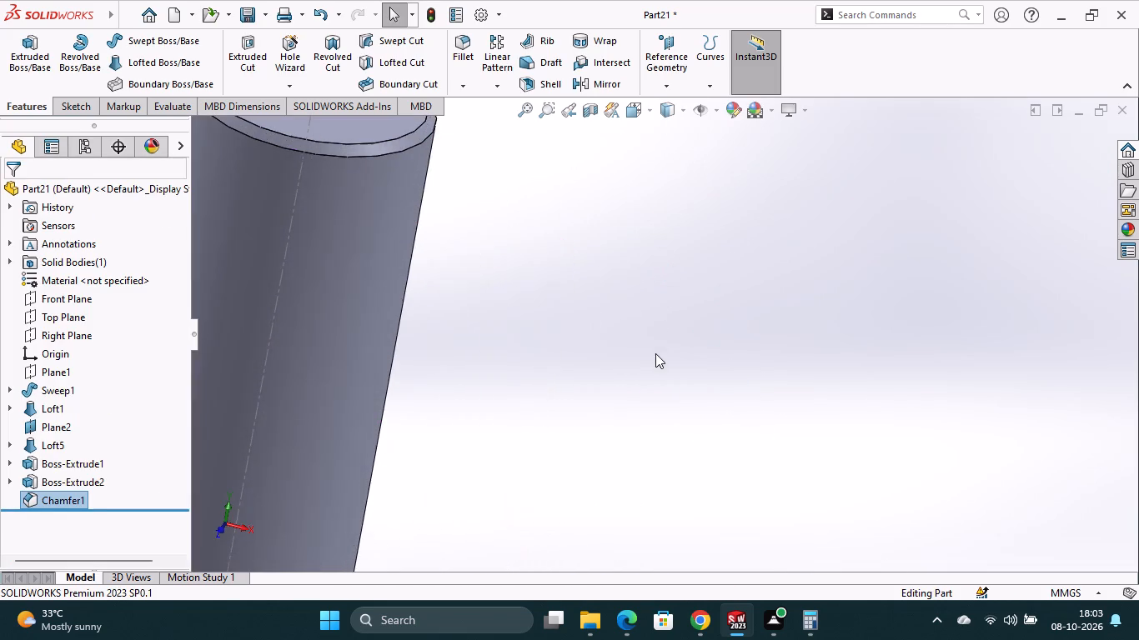
pyautogui.scroll(12, 632, 392)
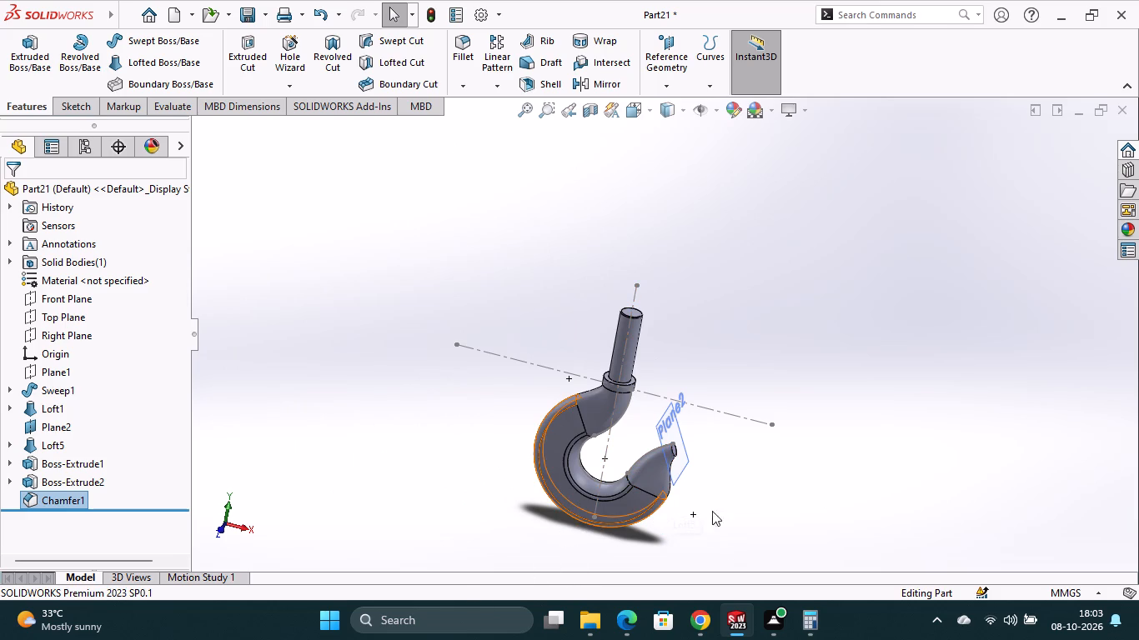
pyautogui.click(687, 444)
pyautogui.rightClick(687, 444)
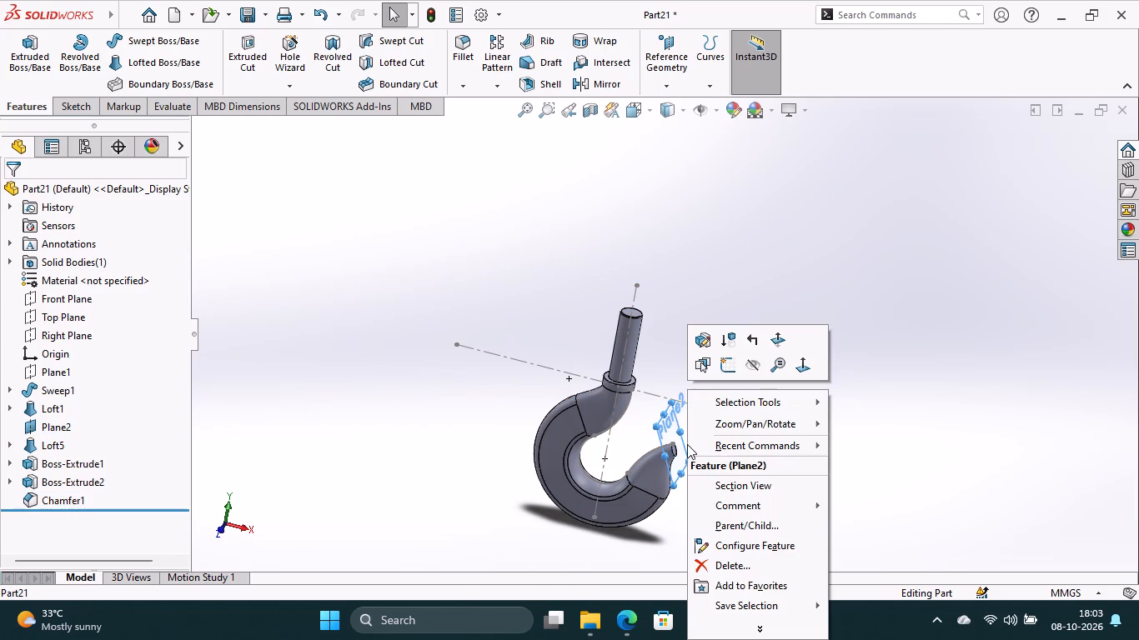
pyautogui.click(760, 370)
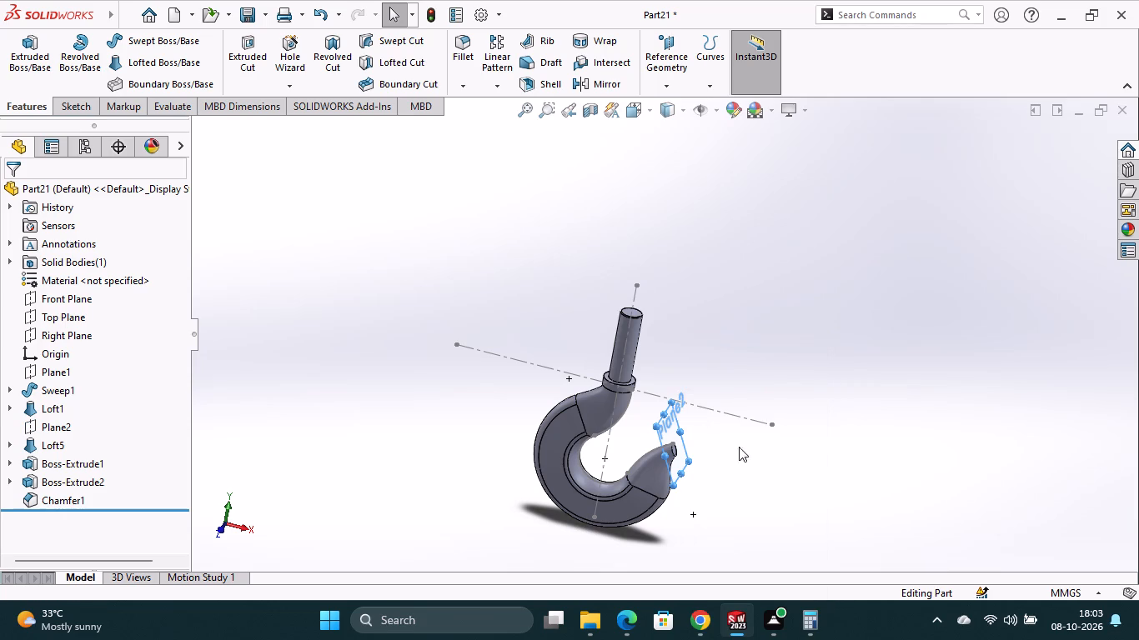
# Save the part in the fuji folder under the file name "part 28".
pyautogui.scroll(4, 744, 433)
pyautogui.moveTo(725, 453); pyautogui.dragTo(732, 430, button='middle')
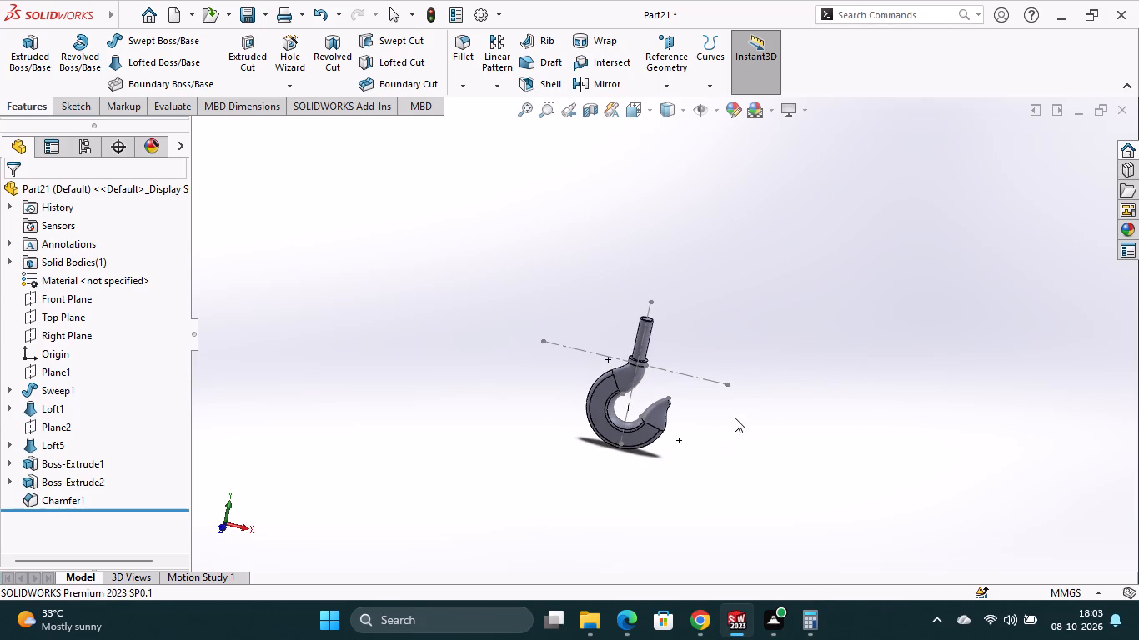
pyautogui.moveTo(735, 417); pyautogui.dragTo(764, 359, button='middle')
pyautogui.scroll(1, 765, 335)
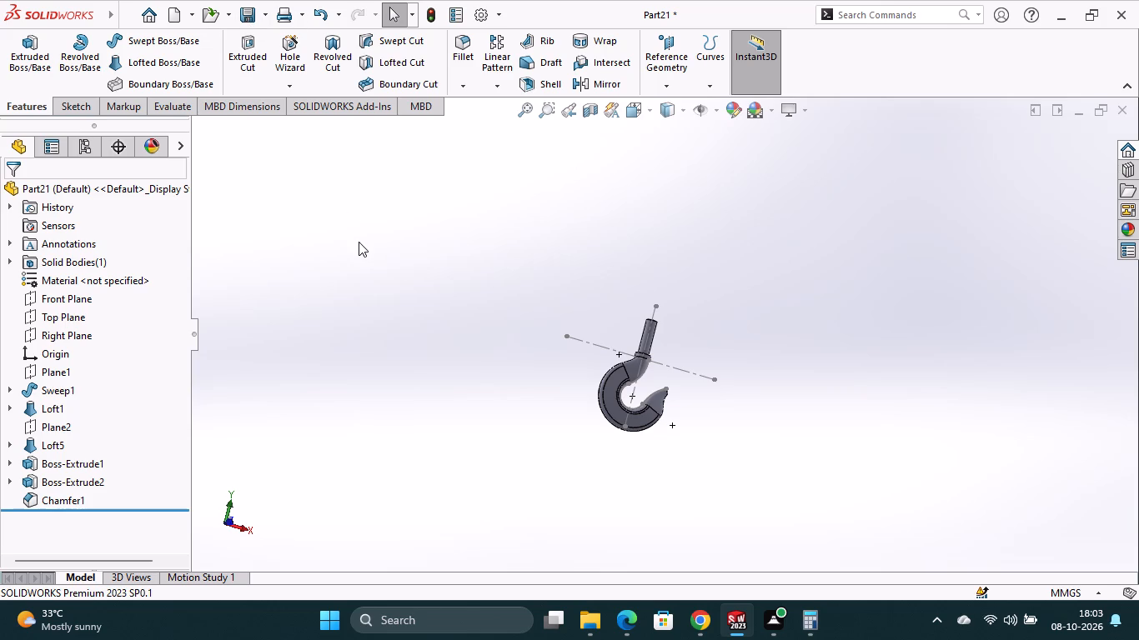
pyautogui.hotkey('ctrl', 's')
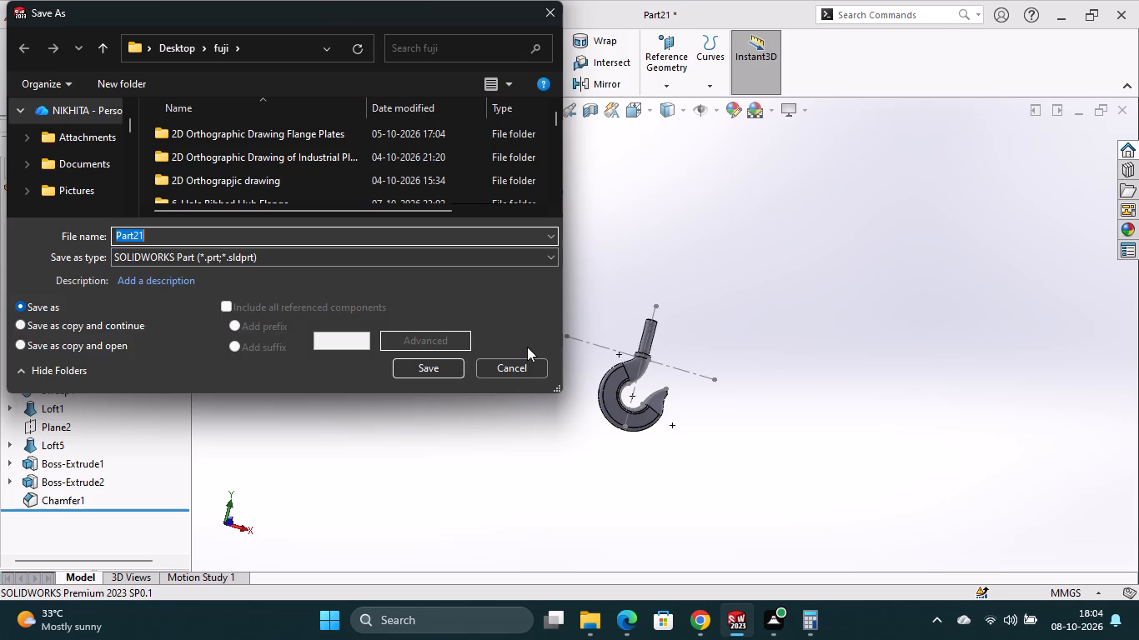
pyautogui.write('part')
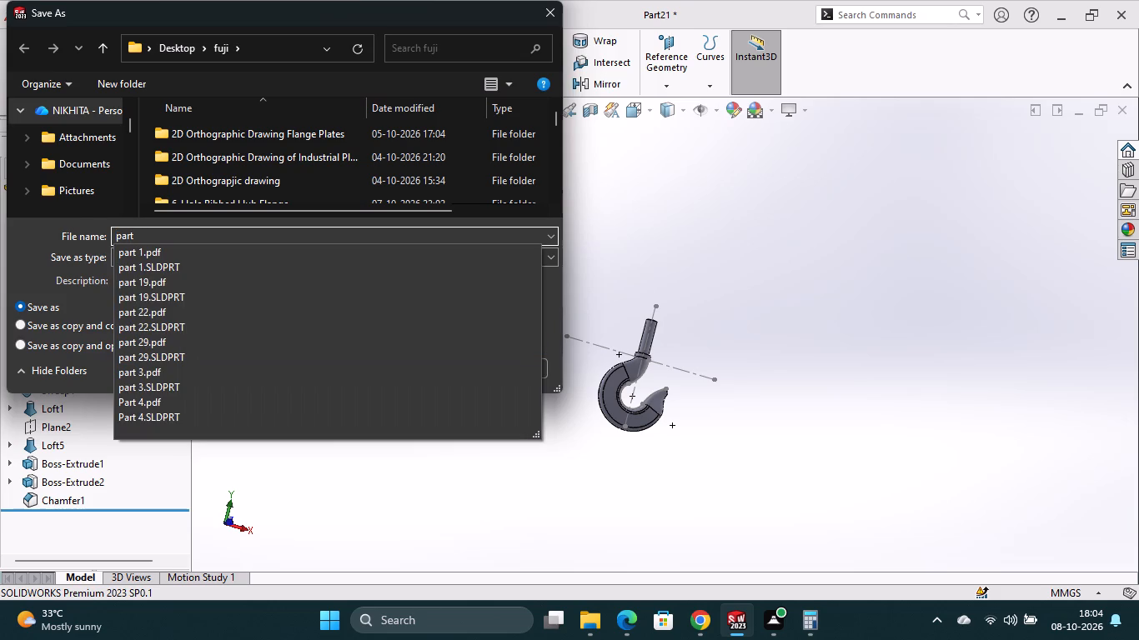
pyautogui.press('space')
pyautogui.write('28')
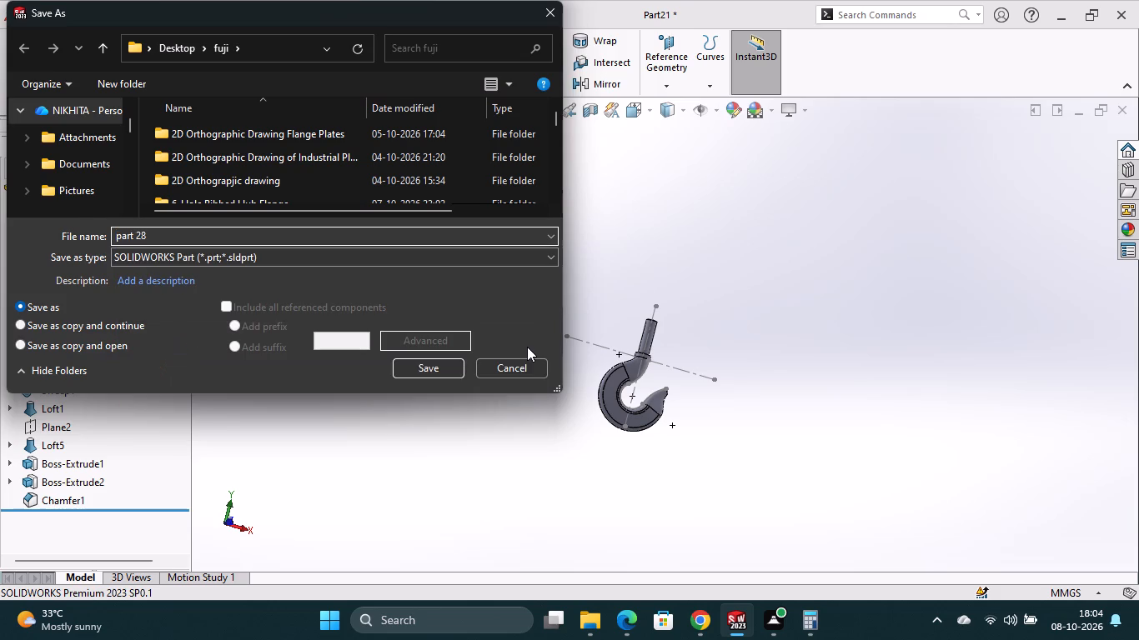
pyautogui.press('Return')
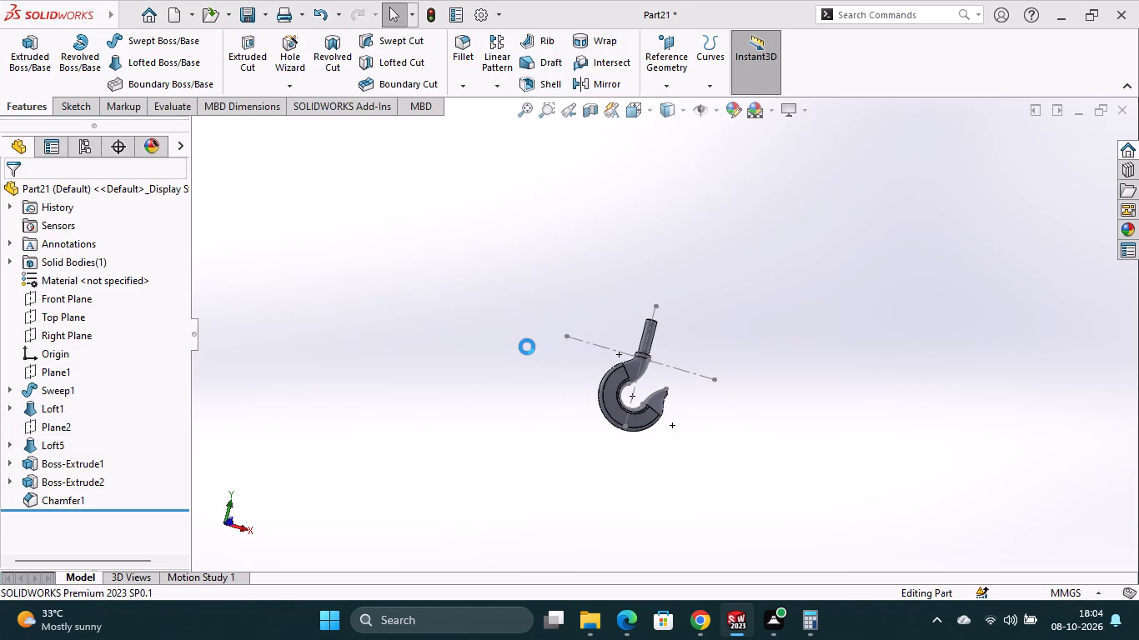
# Save a copy of the model as an Adobe PDF named "part 28" in the same folder.
pyautogui.click(261, 18)
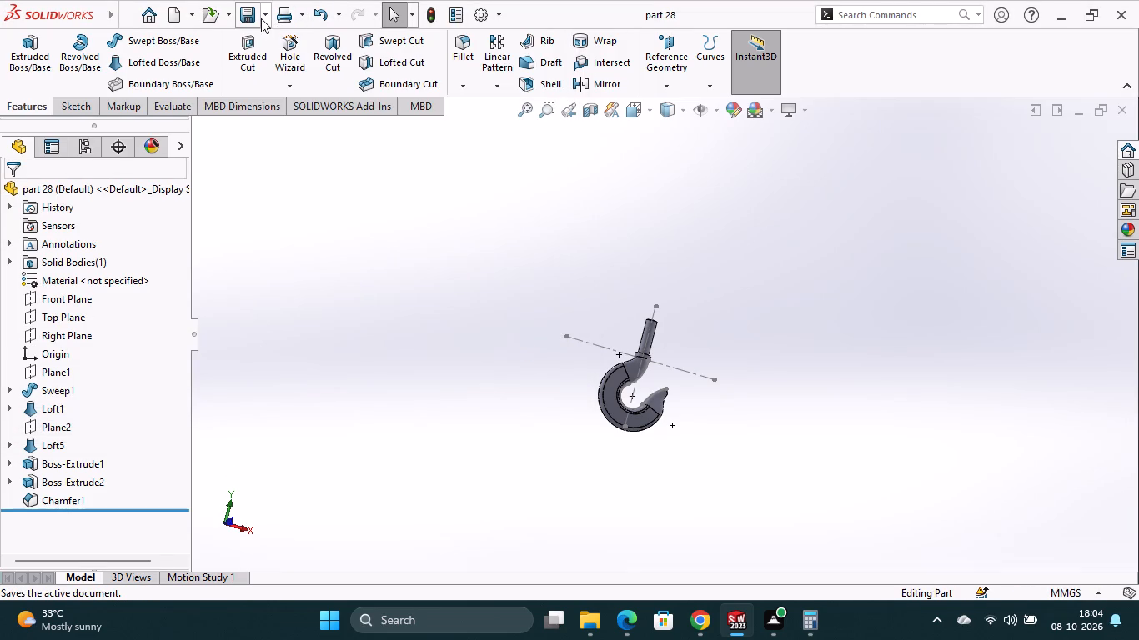
pyautogui.click(294, 63)
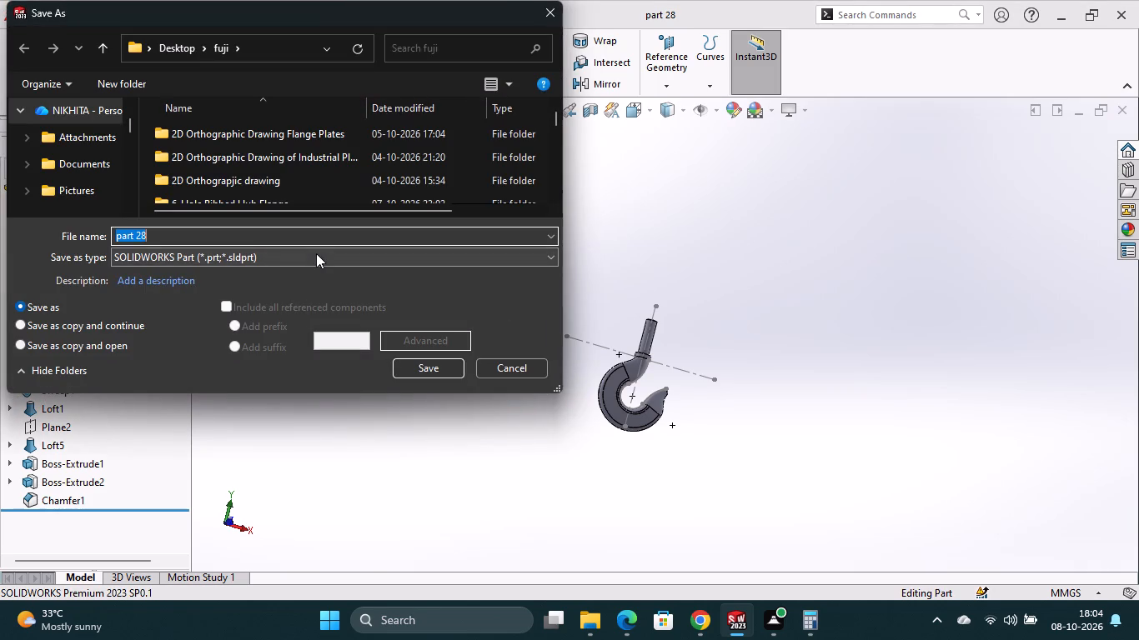
pyautogui.click(315, 256)
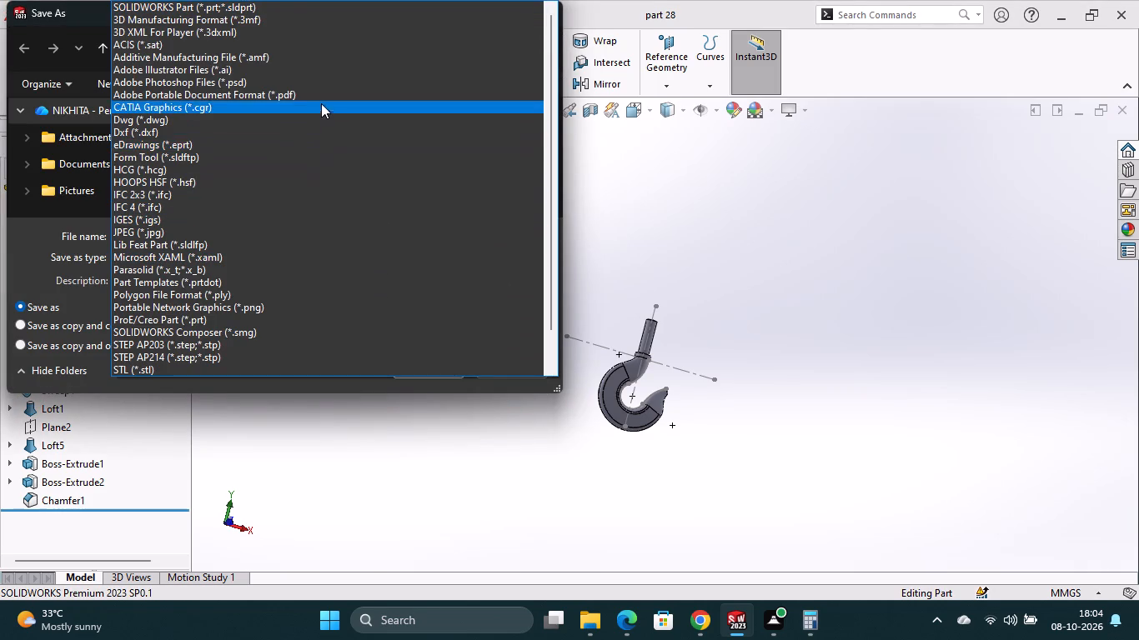
pyautogui.click(326, 92)
pyautogui.click(424, 412)
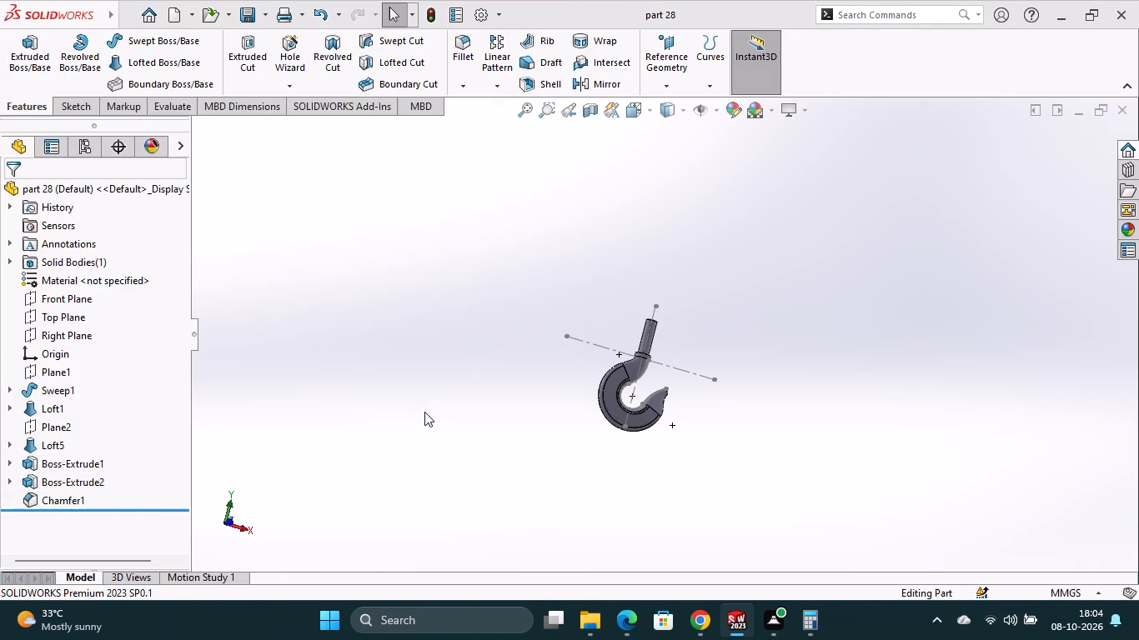
# Examine the finished hook from several angles, including the tip, the curved body and the collar.
pyautogui.moveTo(594, 457); pyautogui.dragTo(519, 416, button='middle')
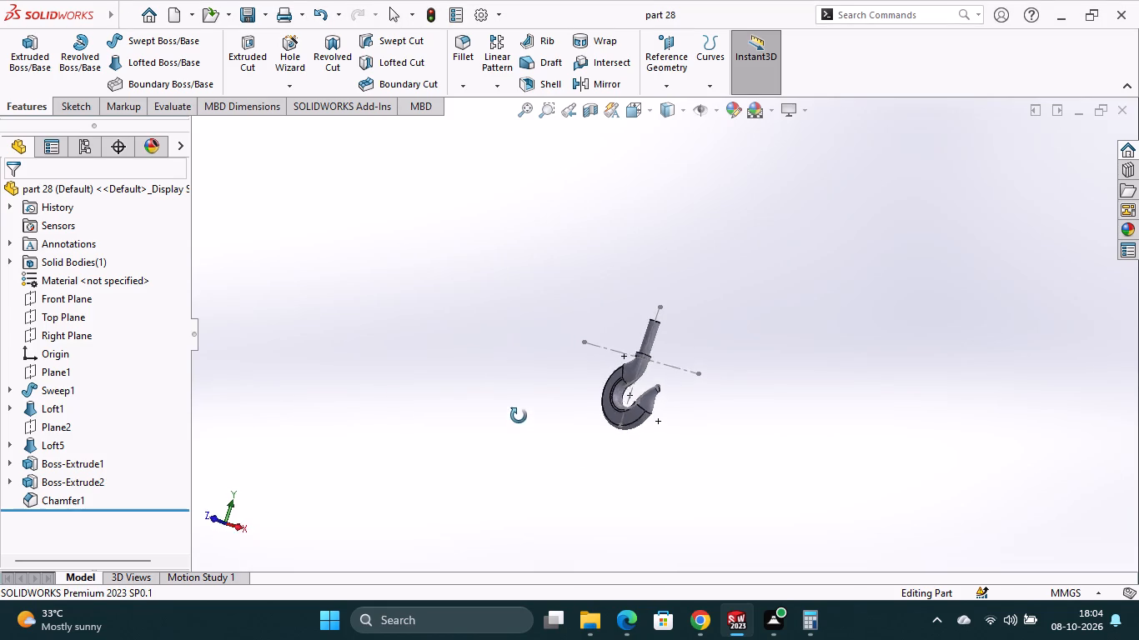
pyautogui.moveTo(519, 416); pyautogui.dragTo(504, 362, button='middle')
pyautogui.scroll(1, 541, 374)
pyautogui.scroll(4, 642, 362)
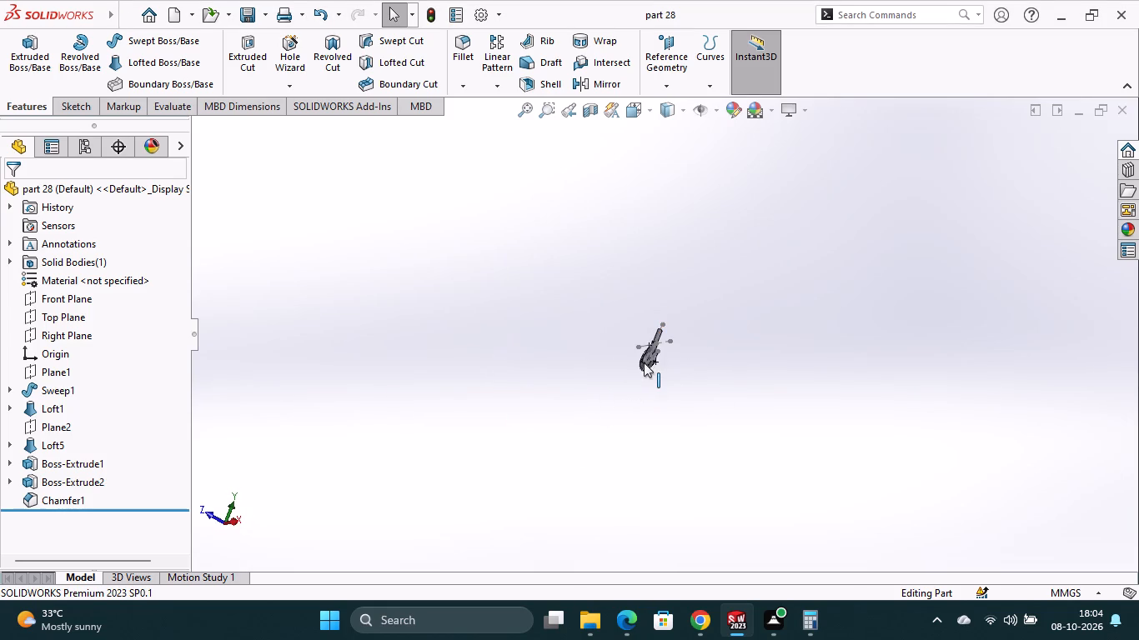
pyautogui.scroll(-17, 652, 355)
pyautogui.moveTo(678, 336); pyautogui.dragTo(678, 335, button='middle')
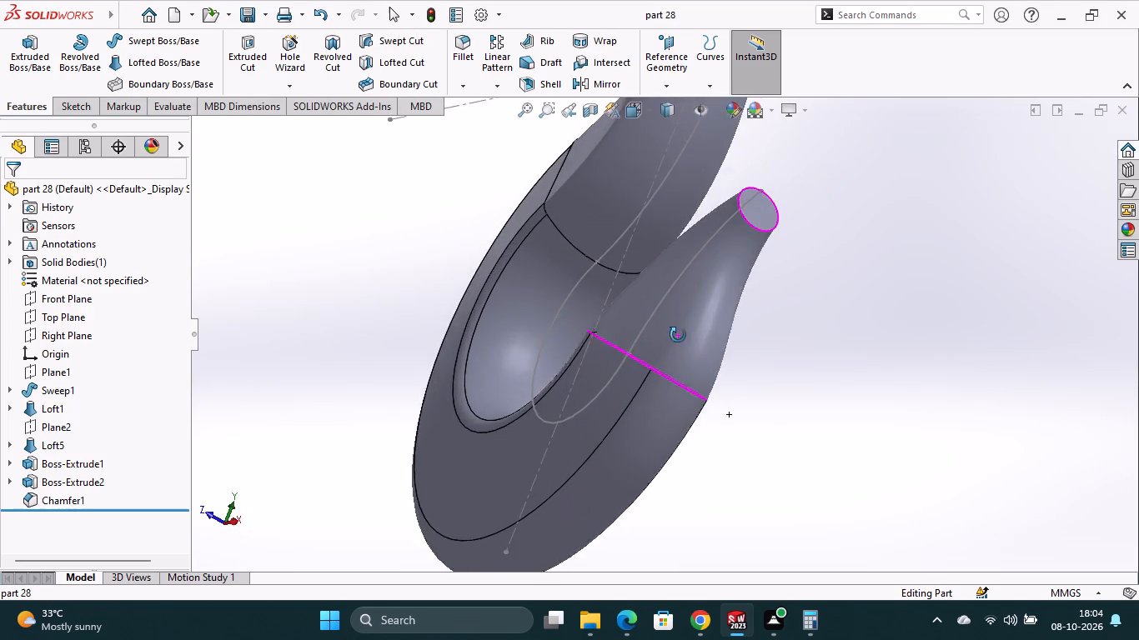
pyautogui.moveTo(678, 335); pyautogui.dragTo(714, 382, button='middle')
pyautogui.scroll(4, 680, 351)
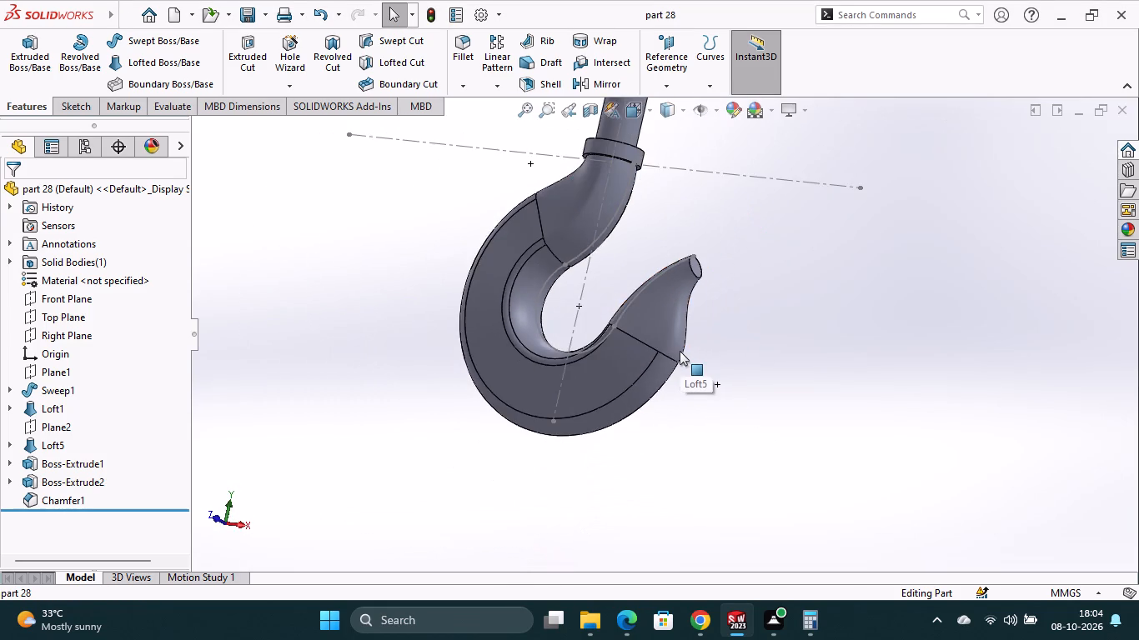
pyautogui.scroll(7, 680, 351)
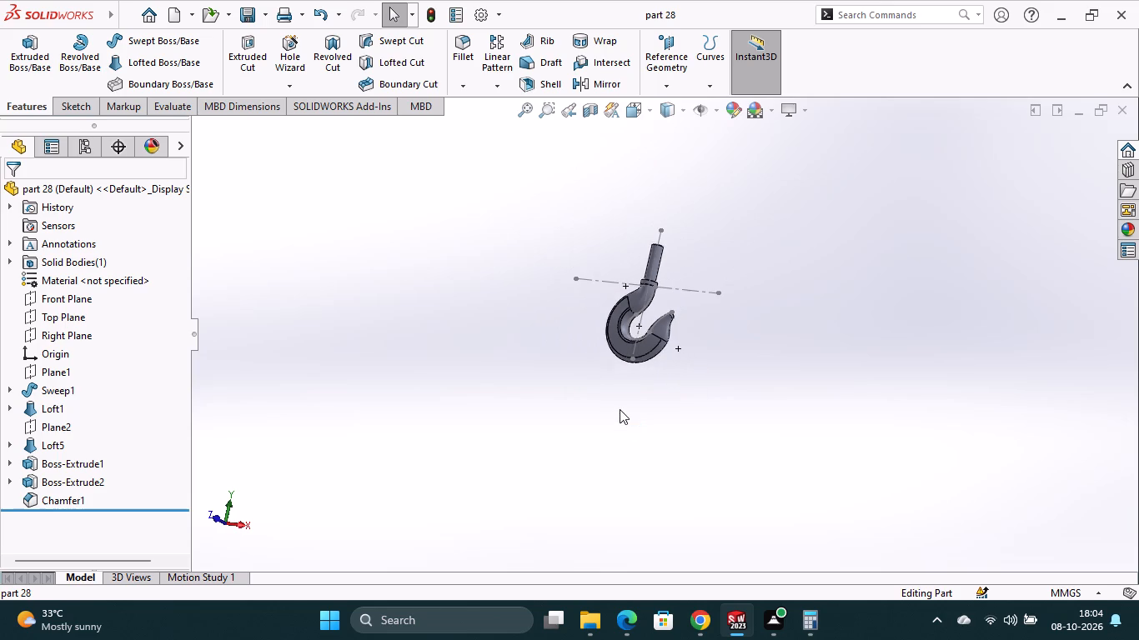